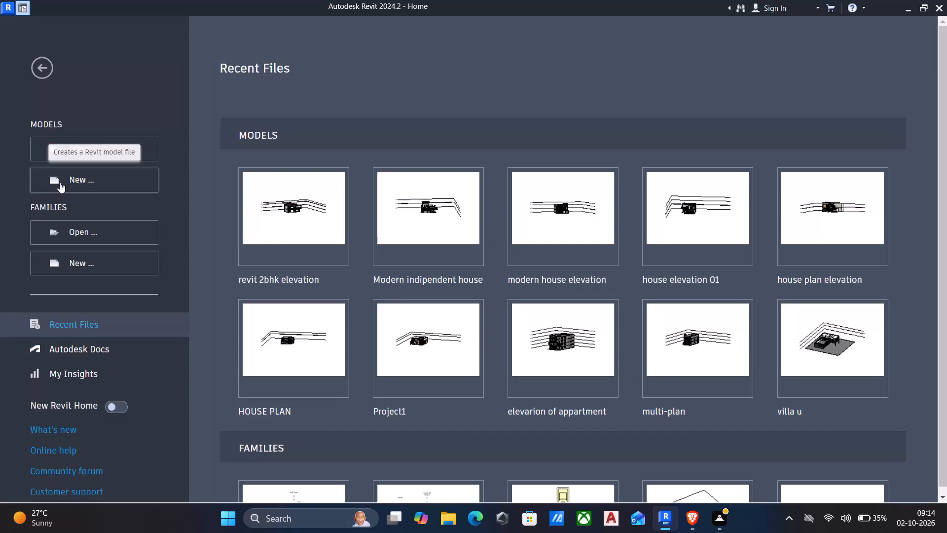
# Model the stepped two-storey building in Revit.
# Create a new project from the default template.
pyautogui.click(60, 182)
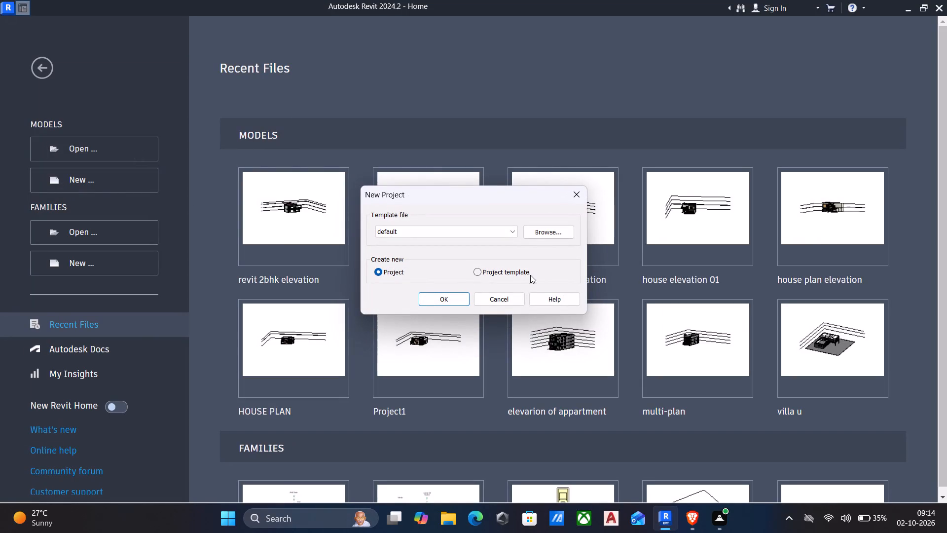
pyautogui.click(442, 297)
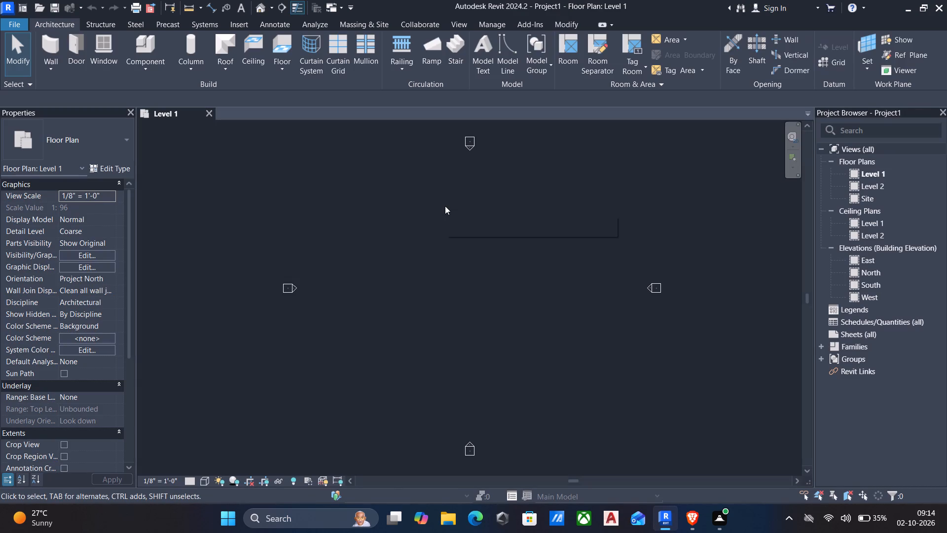
# Set the project's length units to round to the nearest 1/4" in feet and fractional inches.
pyautogui.write('un')
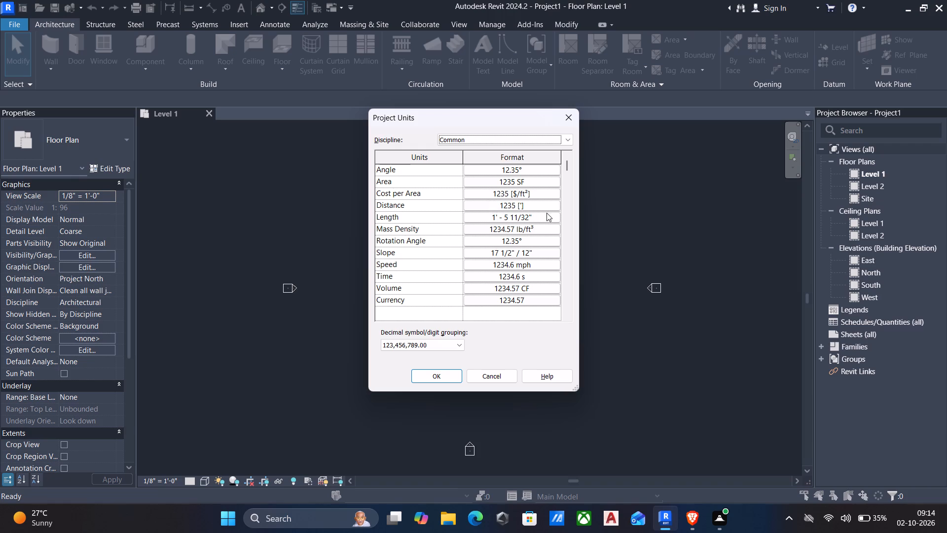
pyautogui.click(554, 217)
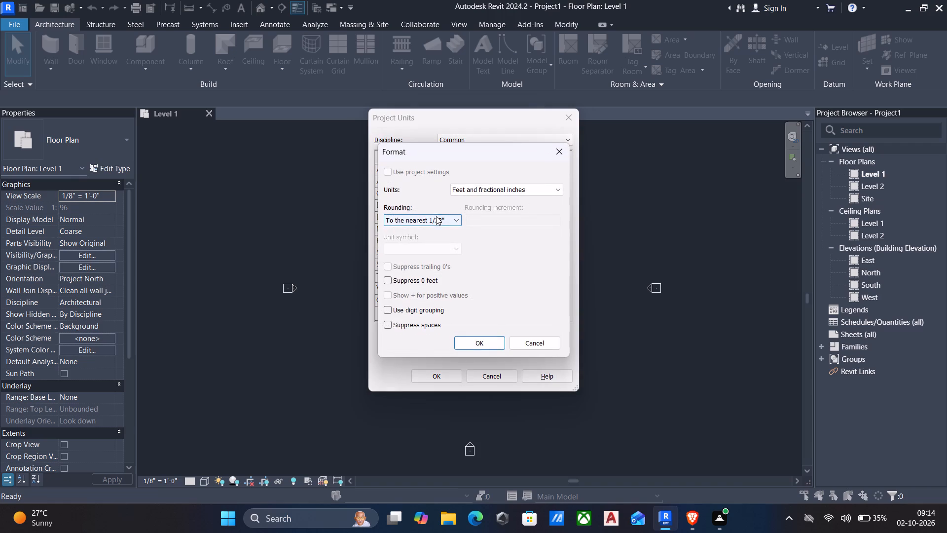
pyautogui.click(439, 217)
pyautogui.click(430, 265)
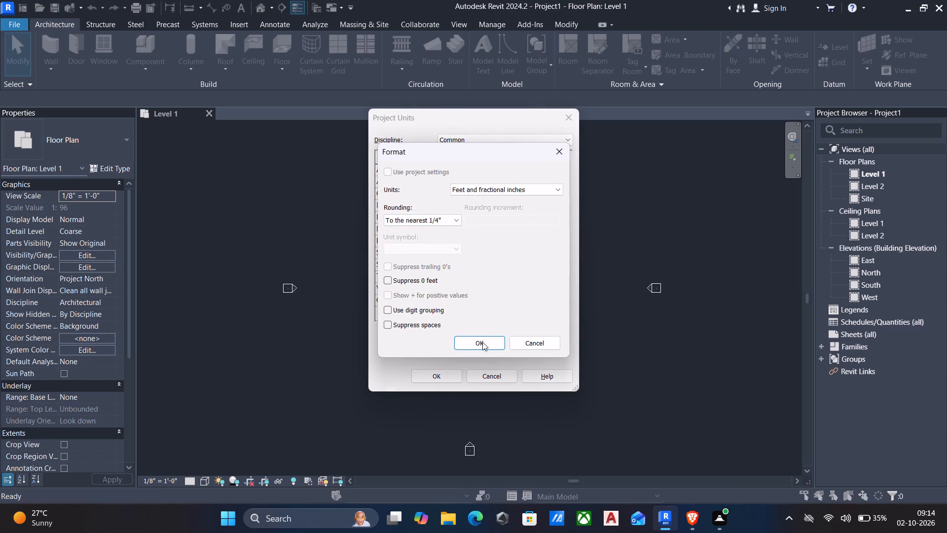
pyautogui.click(478, 344)
pyautogui.click(446, 380)
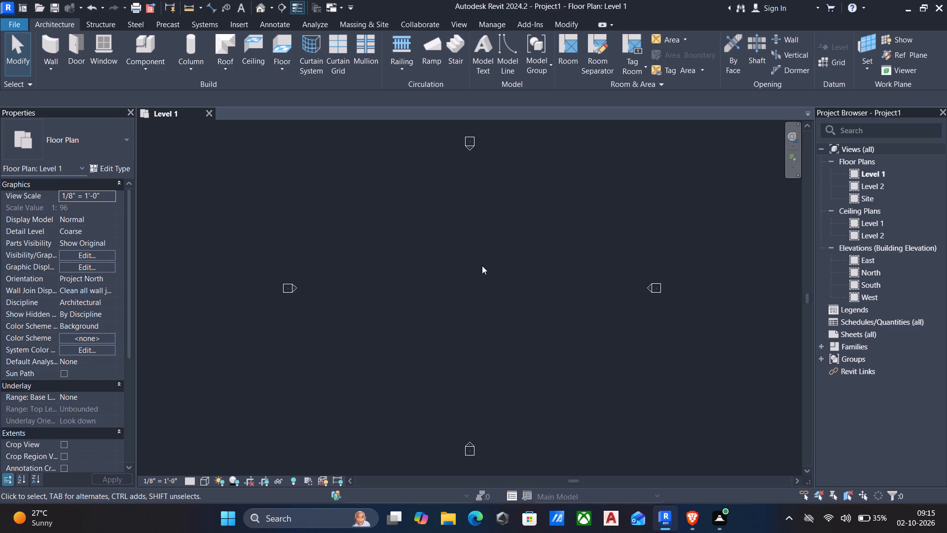
# Start the Wall command and duplicate the Generic - 8" basic wall type as 9" wall.
pyautogui.write('wa')
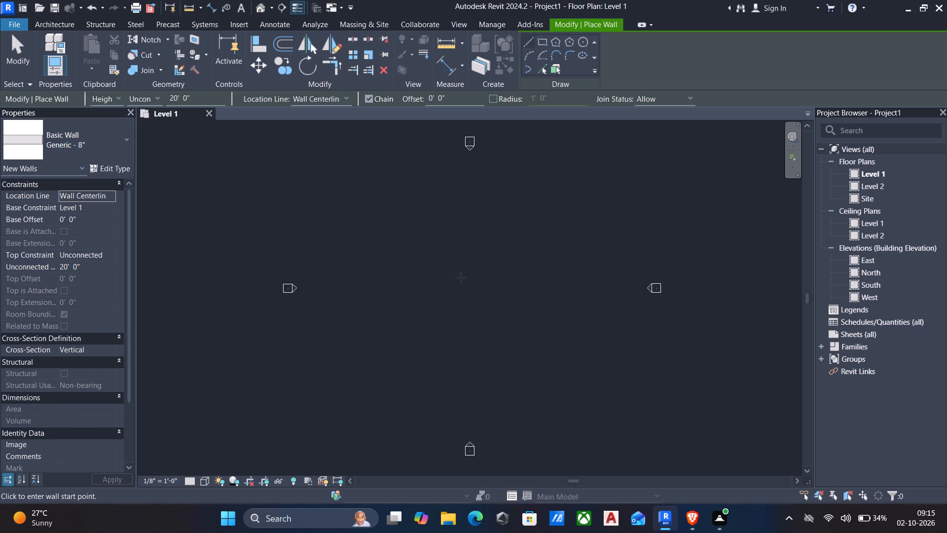
pyautogui.click(104, 170)
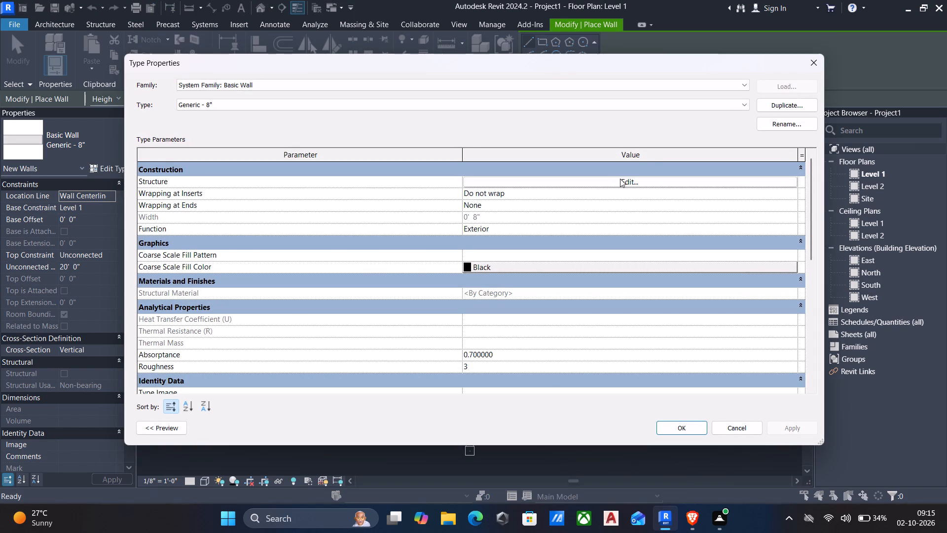
pyautogui.click(777, 105)
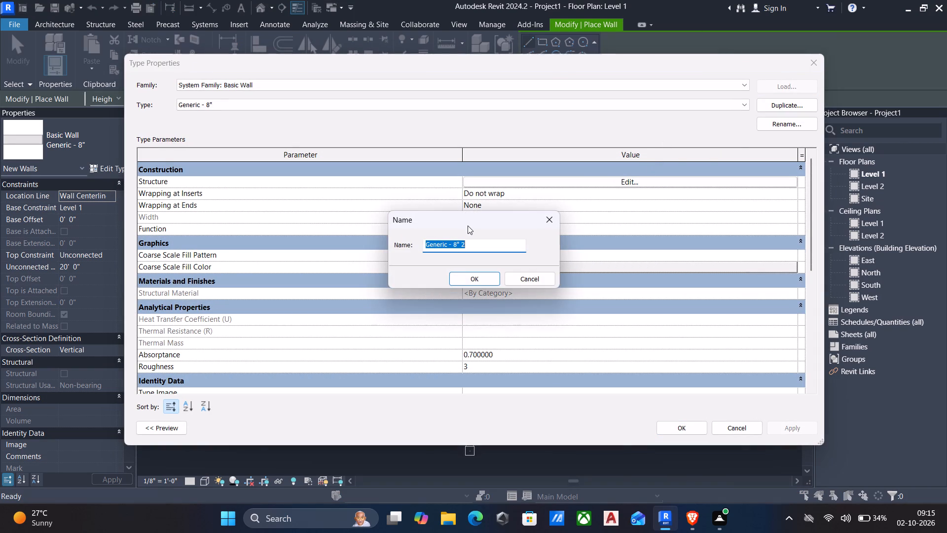
pyautogui.press('BackSpace')
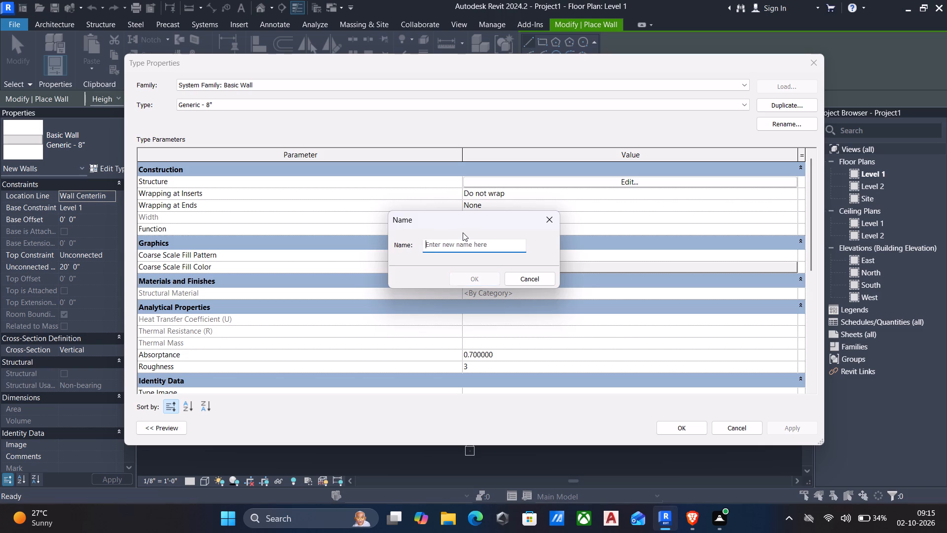
pyautogui.write('9"')
pyautogui.press('space')
pyautogui.write('wall')
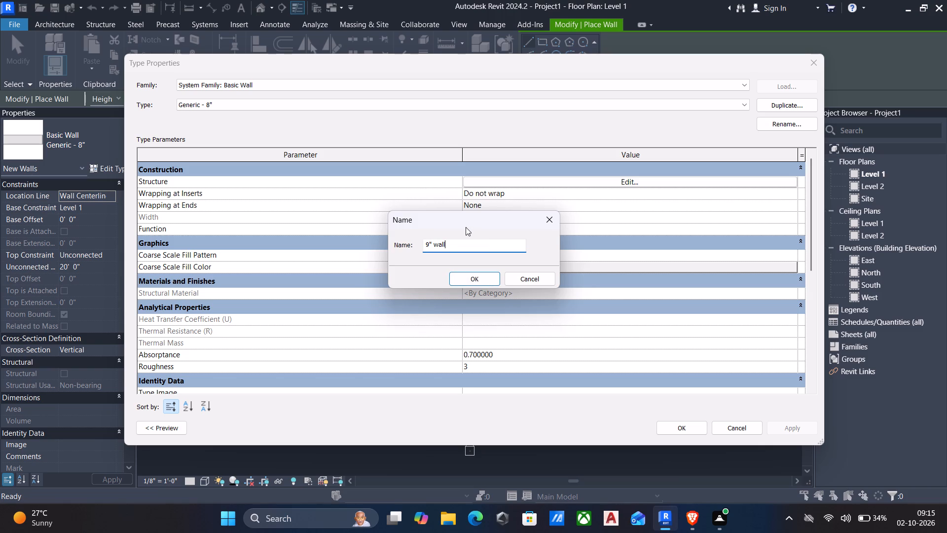
pyautogui.click(459, 274)
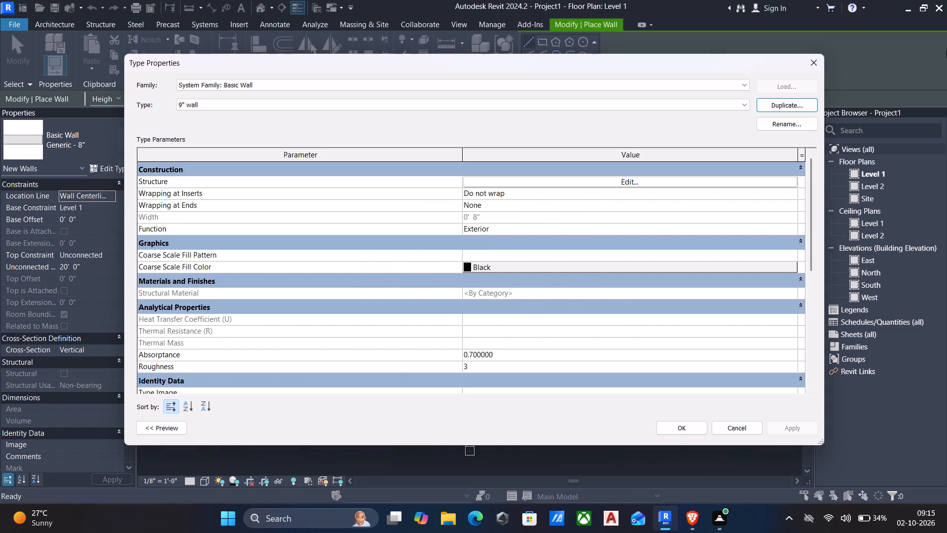
# Set the structure layer thickness of the 9" wall type to 9" and apply the type.
pyautogui.click(636, 184)
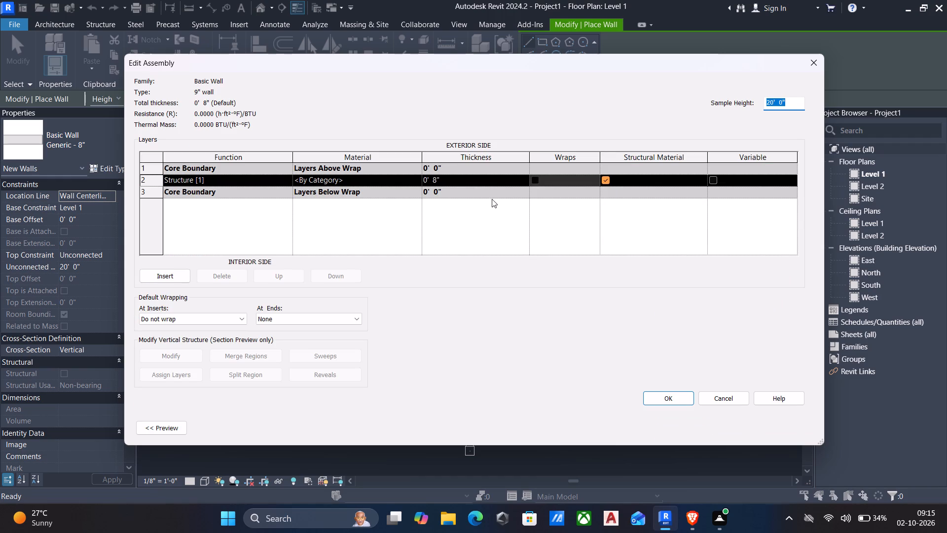
pyautogui.click(485, 184)
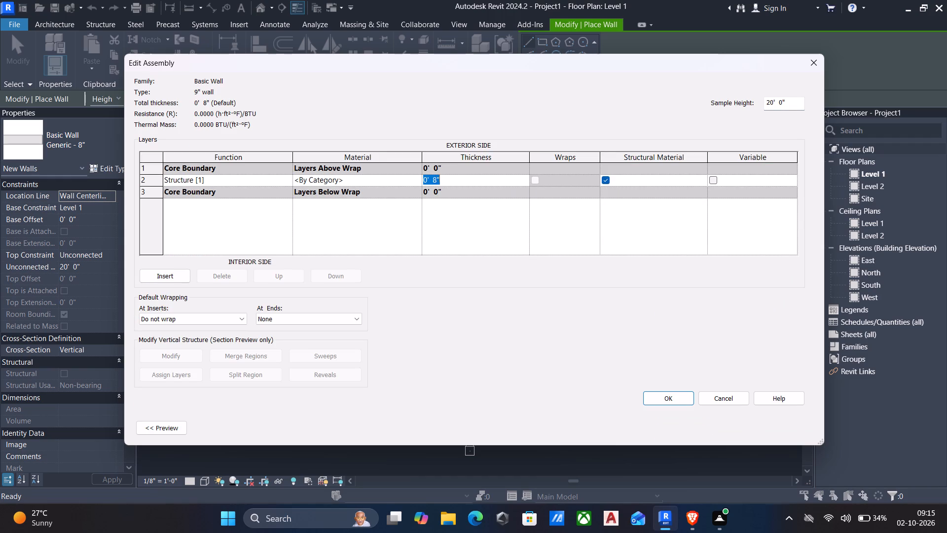
pyautogui.press('BackSpace')
pyautogui.press('9')
pyautogui.hotkey('shift', '"')
pyautogui.press('Return')
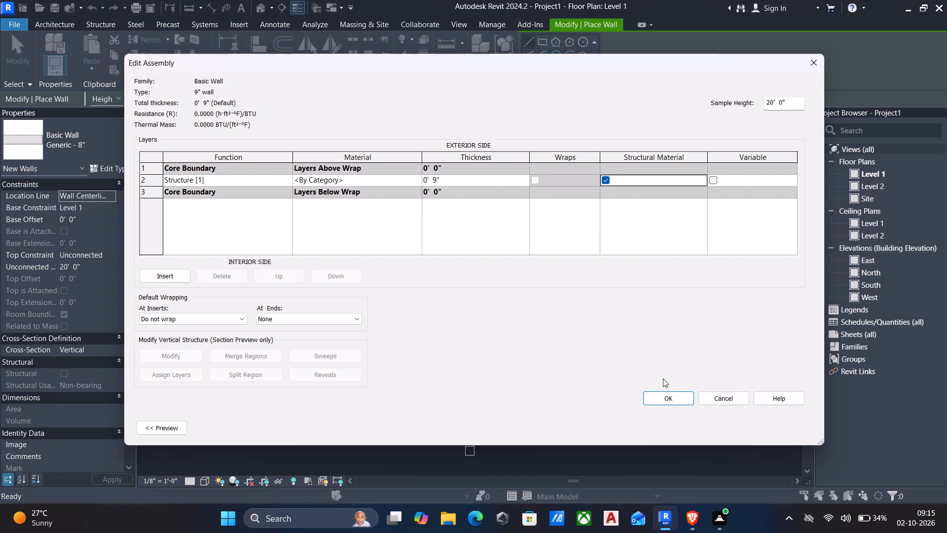
pyautogui.click(661, 397)
pyautogui.moveTo(779, 416); pyautogui.dragTo(780, 426)
pyautogui.click(784, 432)
pyautogui.click(693, 427)
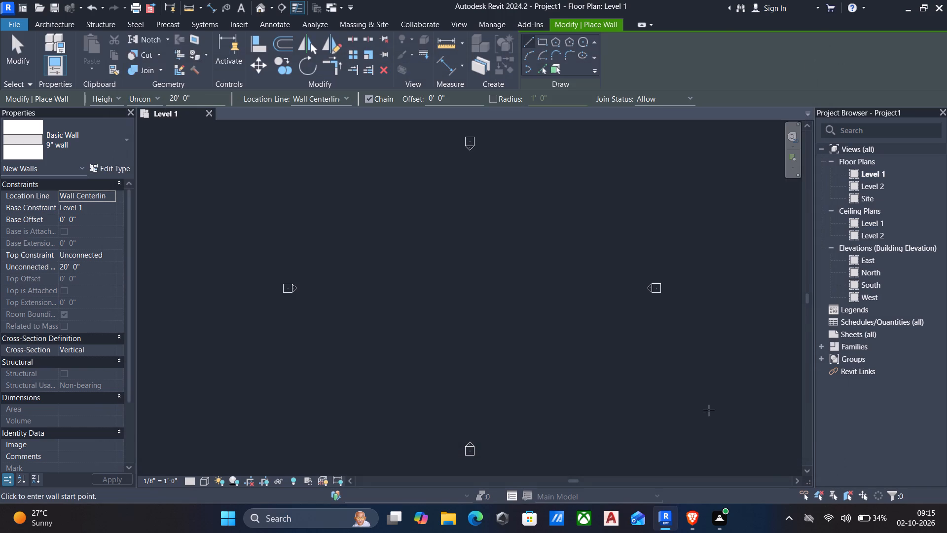
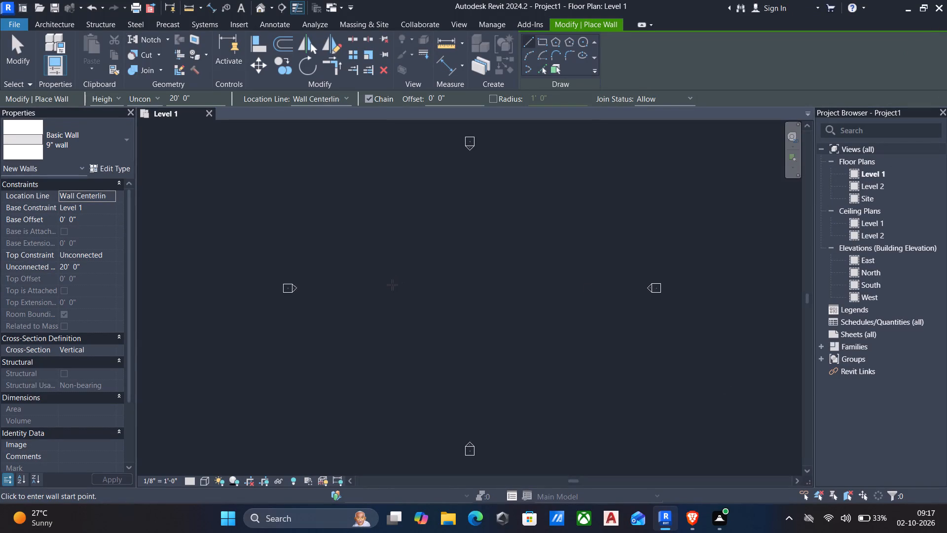
# Open the South elevation and set the height of Level 2 above Level 1 to 12'.
pyautogui.moveTo(392, 285); pyautogui.dragTo(408, 283, button='middle')
pyautogui.scroll(1, 408, 283)
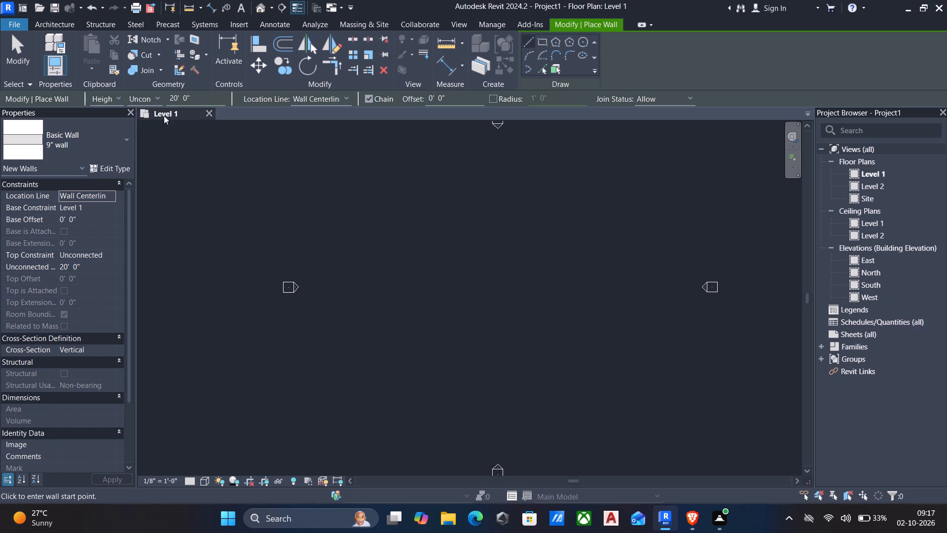
pyautogui.doubleClick(886, 290)
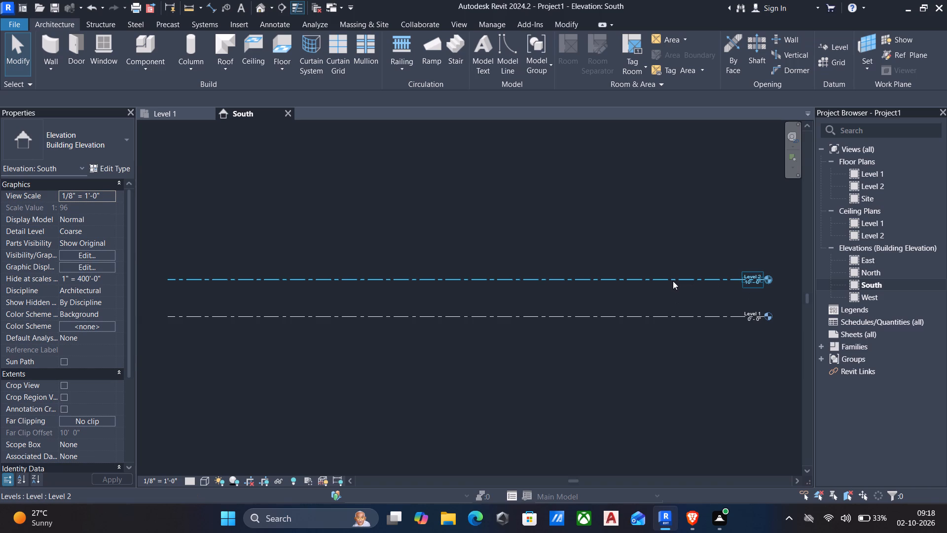
pyautogui.click(513, 276)
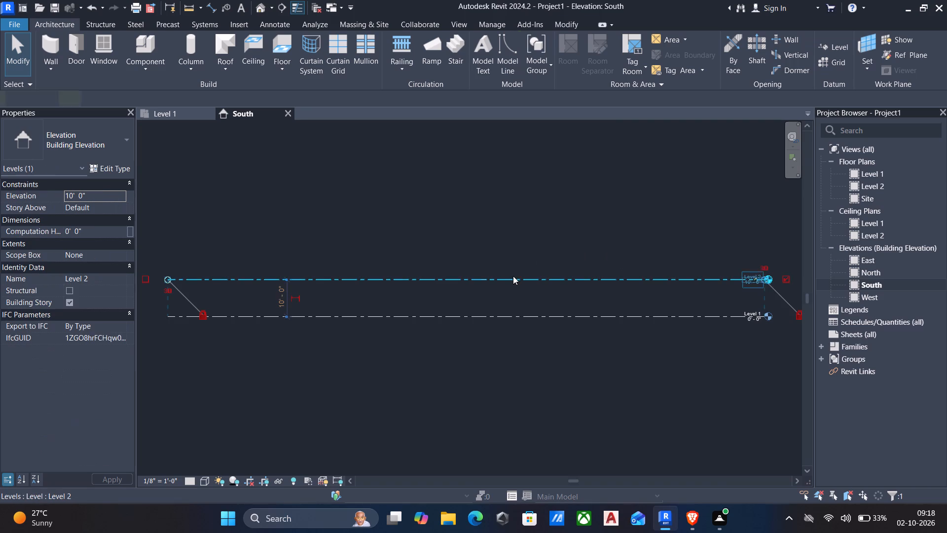
pyautogui.click(277, 301)
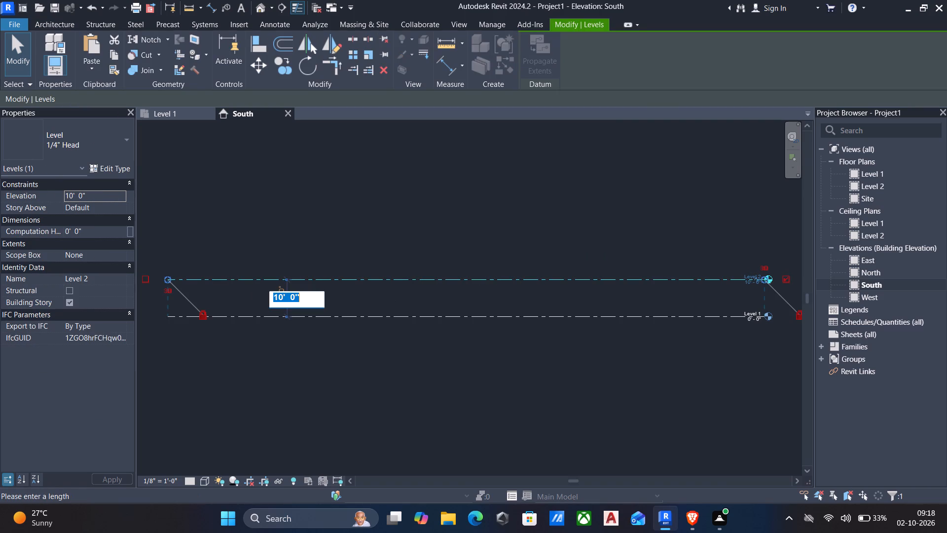
pyautogui.press('1')
pyautogui.write("2'")
pyautogui.press('Return')
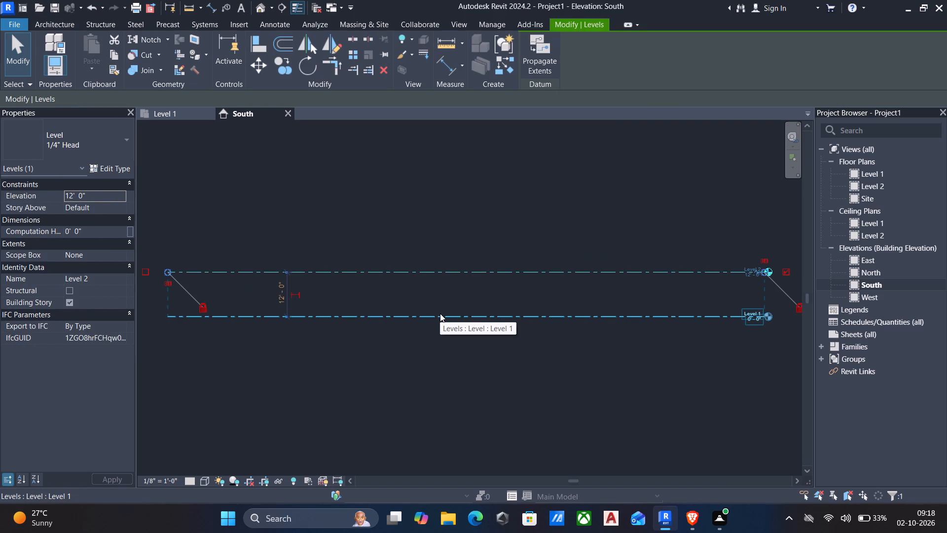
pyautogui.press('Escape')
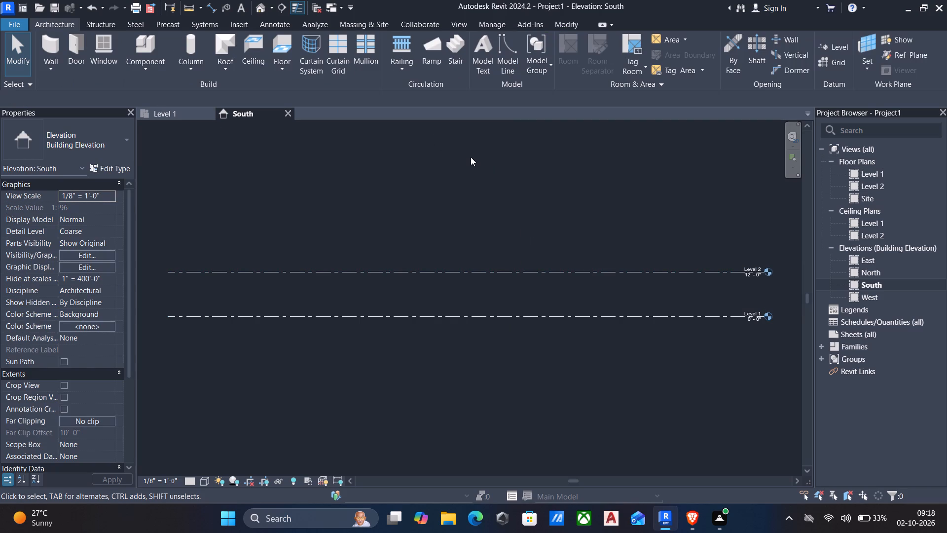
# Draw a new level along the full length of Level 2 with a 6" offset, placing it just above Level 2.
pyautogui.write('ll')
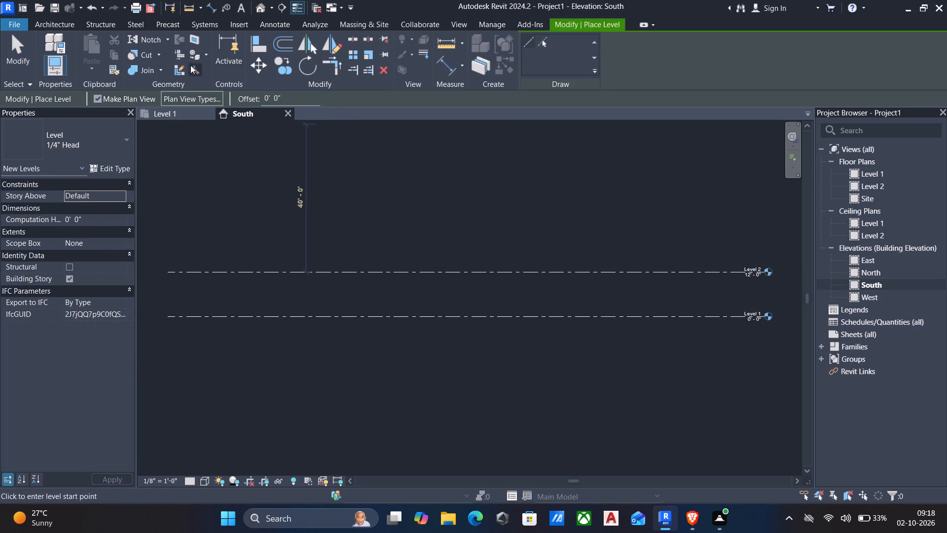
pyautogui.moveTo(292, 100); pyautogui.dragTo(30, 87)
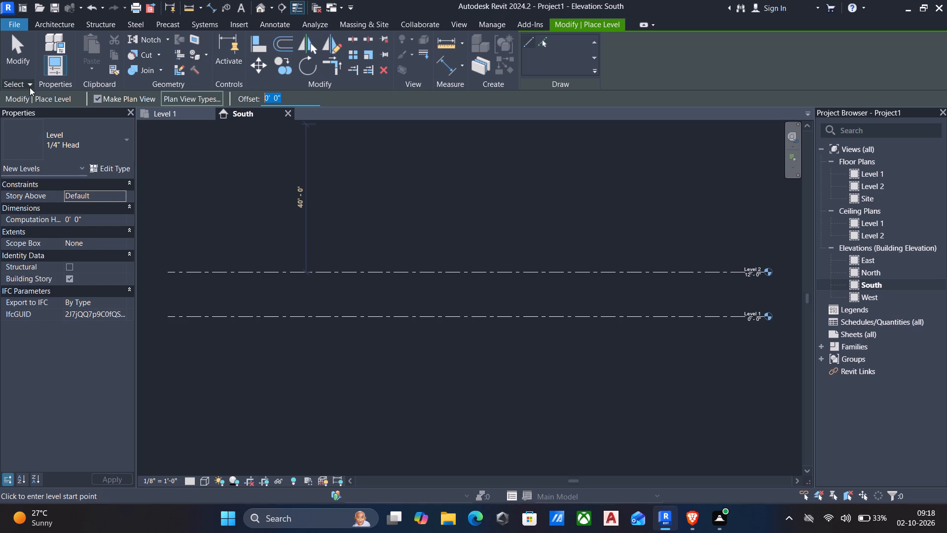
pyautogui.write('6"')
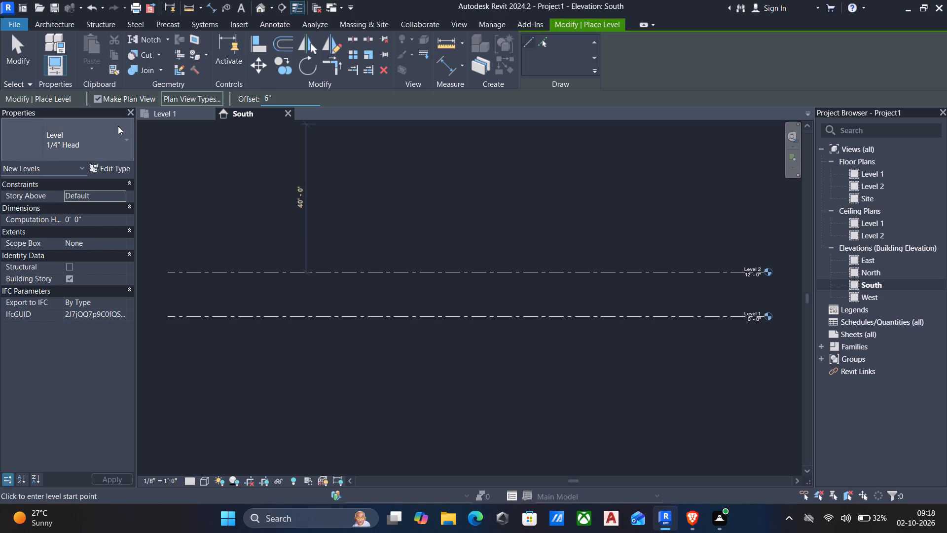
pyautogui.press('Return')
pyautogui.click(166, 269)
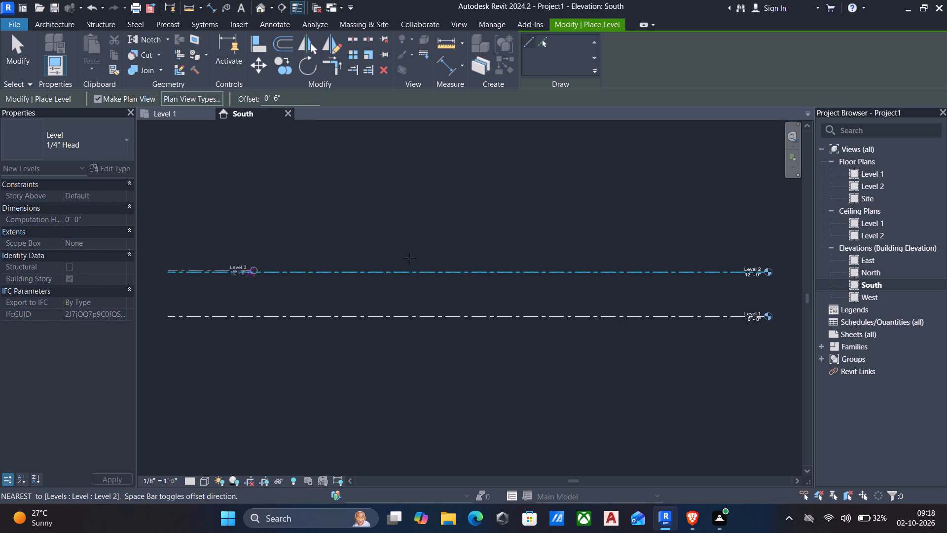
pyautogui.click(769, 258)
pyautogui.press('Escape')
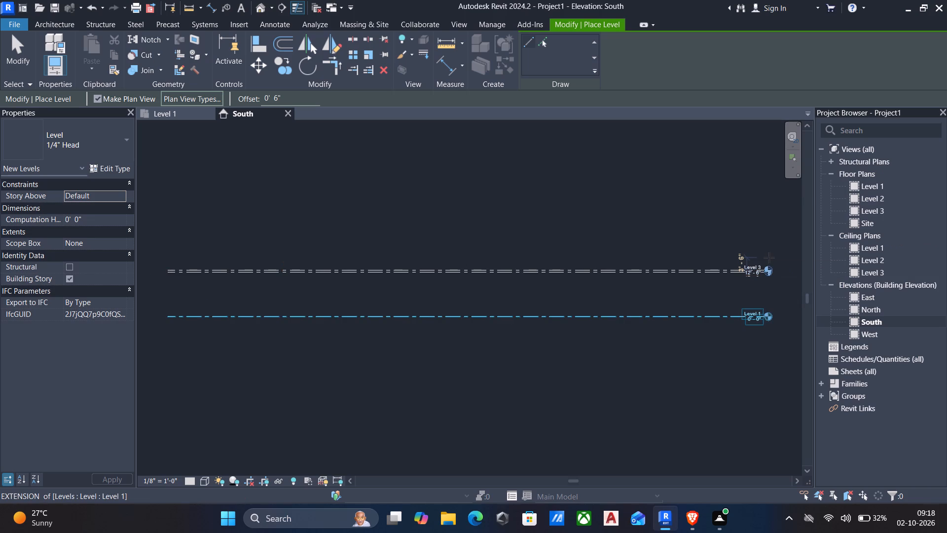
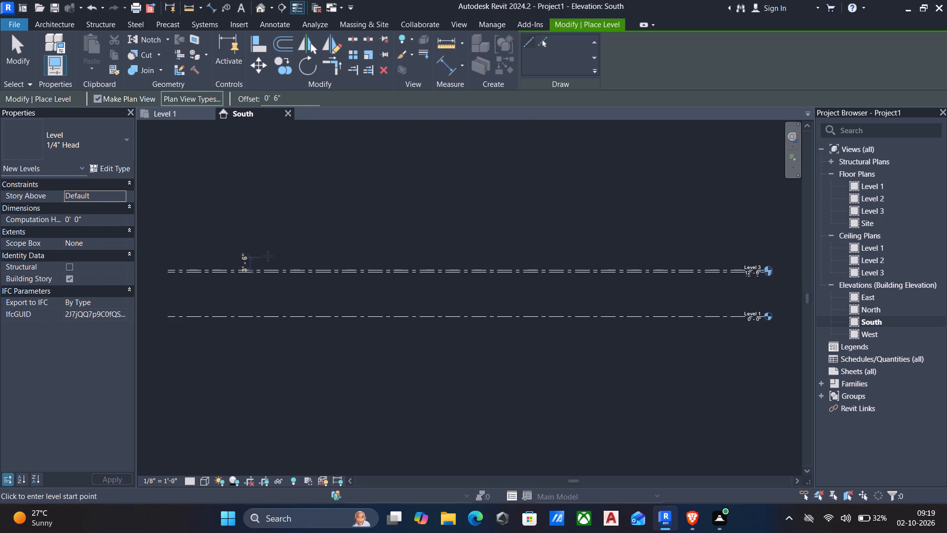
# Draw a new level along the full length of Level 3 with a 10' offset above it.
pyautogui.press('Escape')
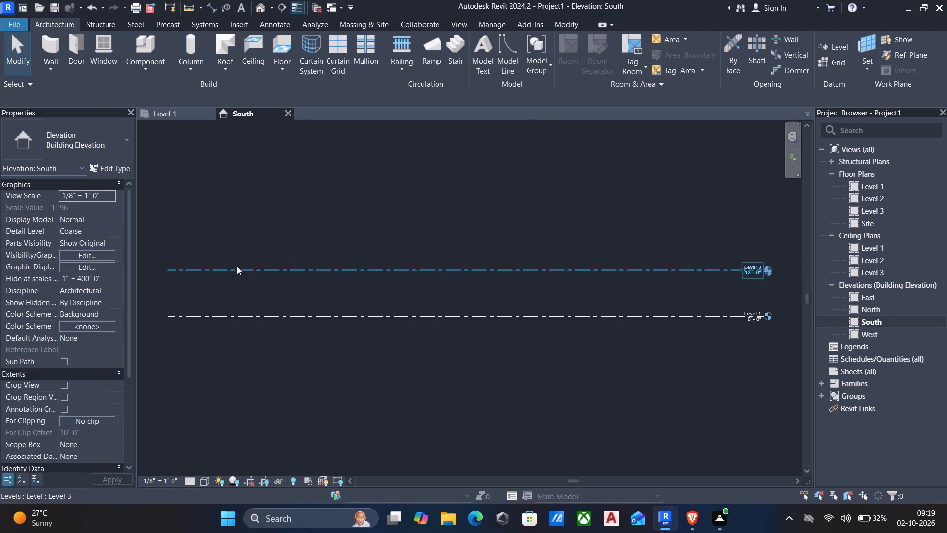
pyautogui.write('ll')
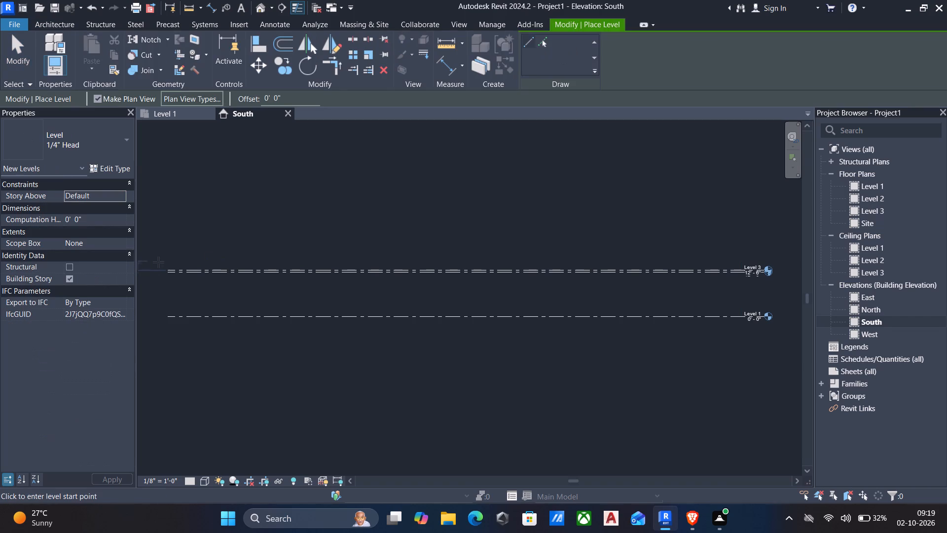
pyautogui.moveTo(283, 97); pyautogui.dragTo(118, 98)
pyautogui.write("10'")
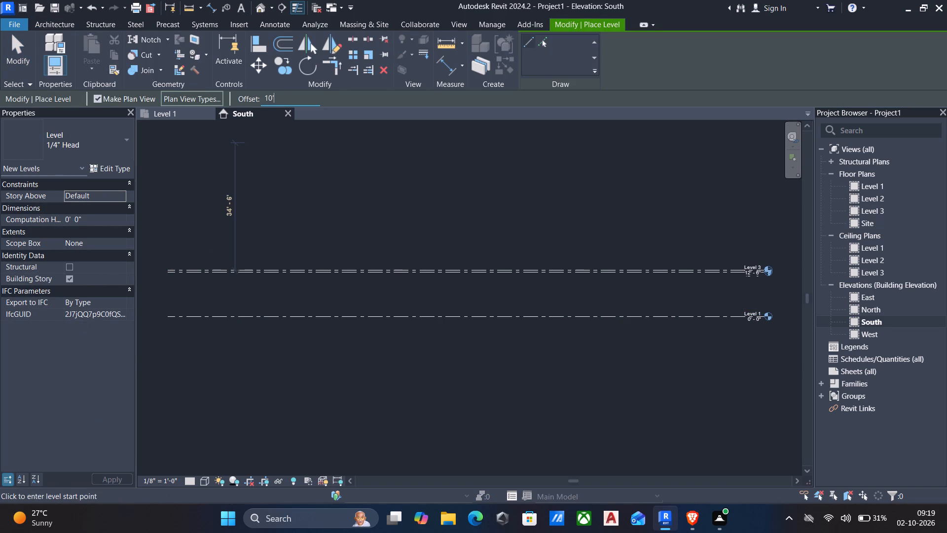
pyautogui.click(169, 266)
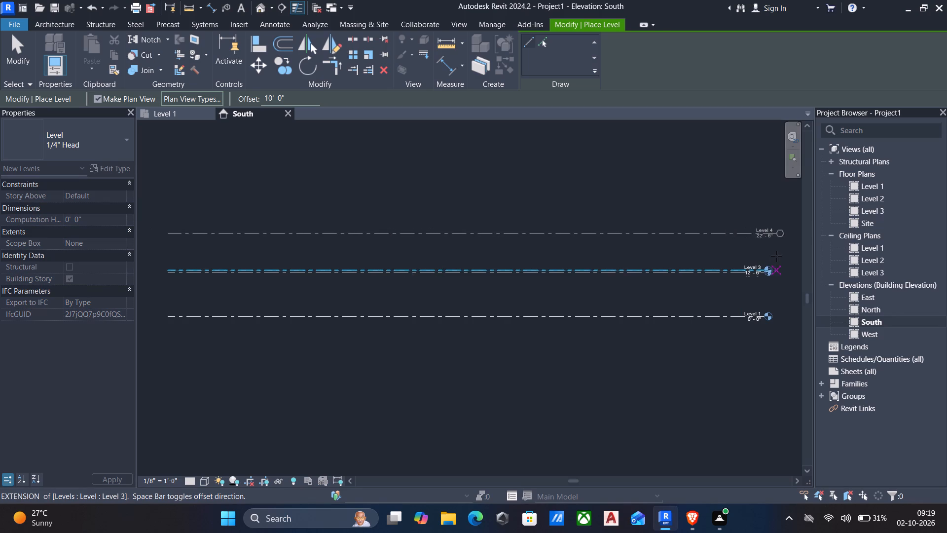
pyautogui.click(766, 252)
pyautogui.press('Escape')
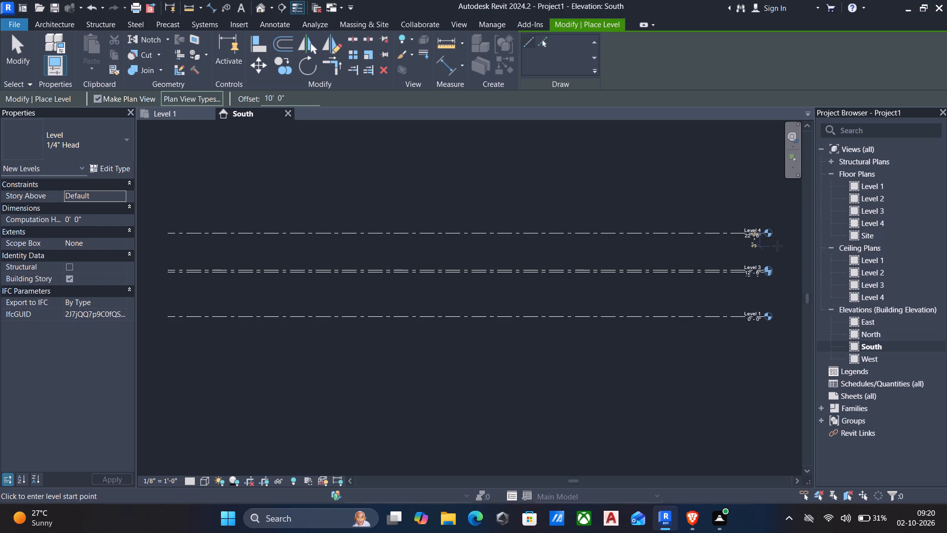
pyautogui.press('Escape')
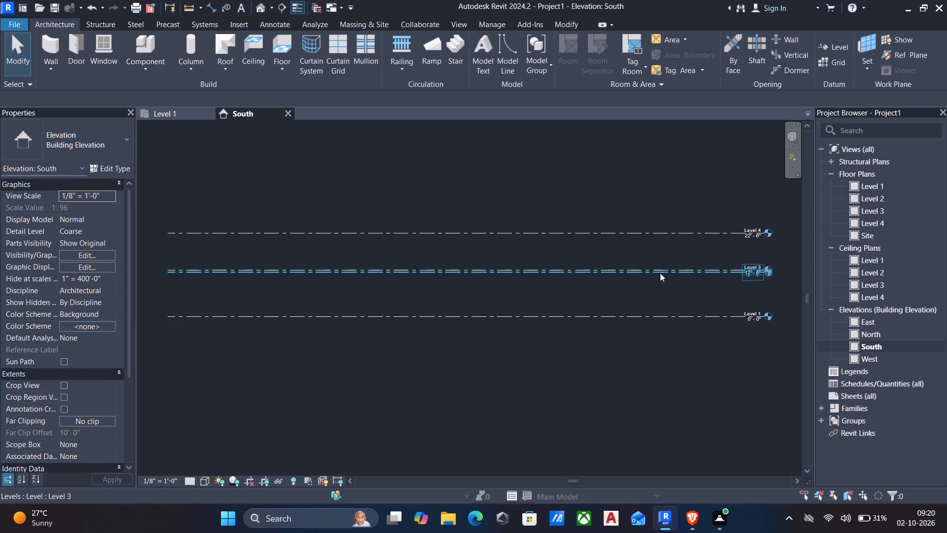
# Set the height of Level 2 above Level 1 to 2'.
pyautogui.click(660, 273)
pyautogui.click(282, 296)
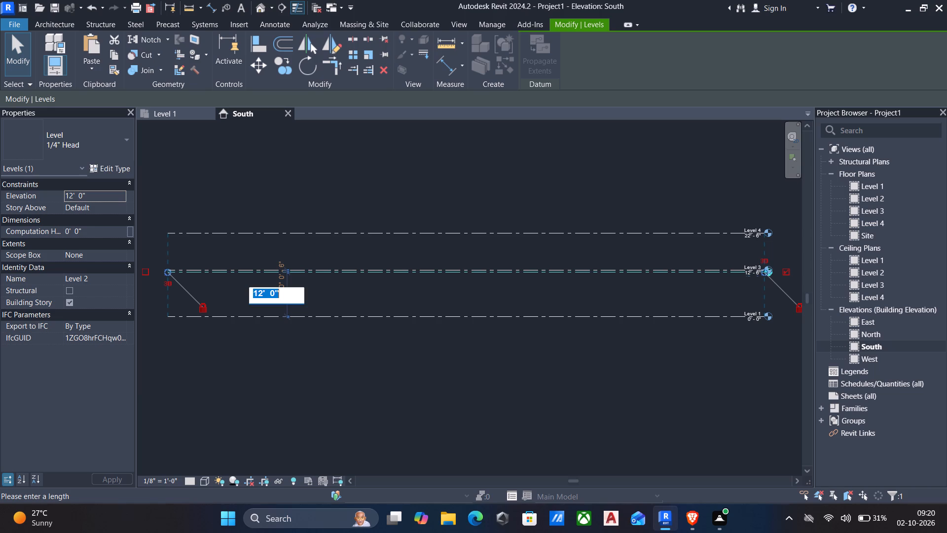
pyautogui.write("2'")
pyautogui.press('Return')
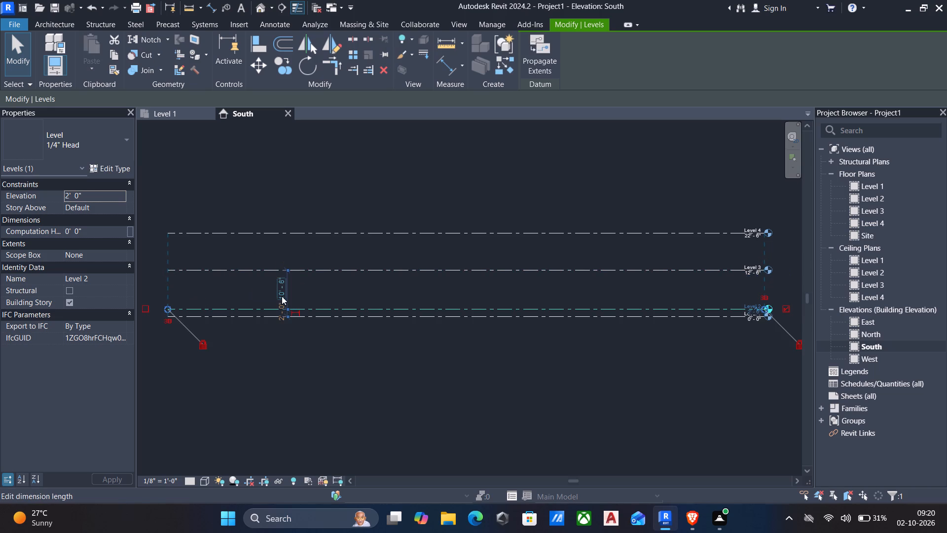
pyautogui.press('Escape')
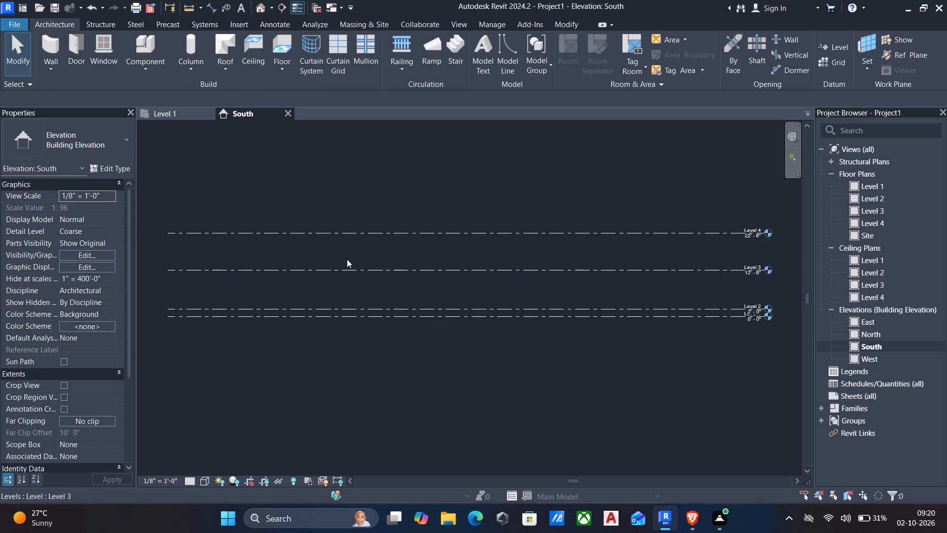
# Set the distance between Level 3 and Level 2 to 10'.
pyautogui.click(335, 269)
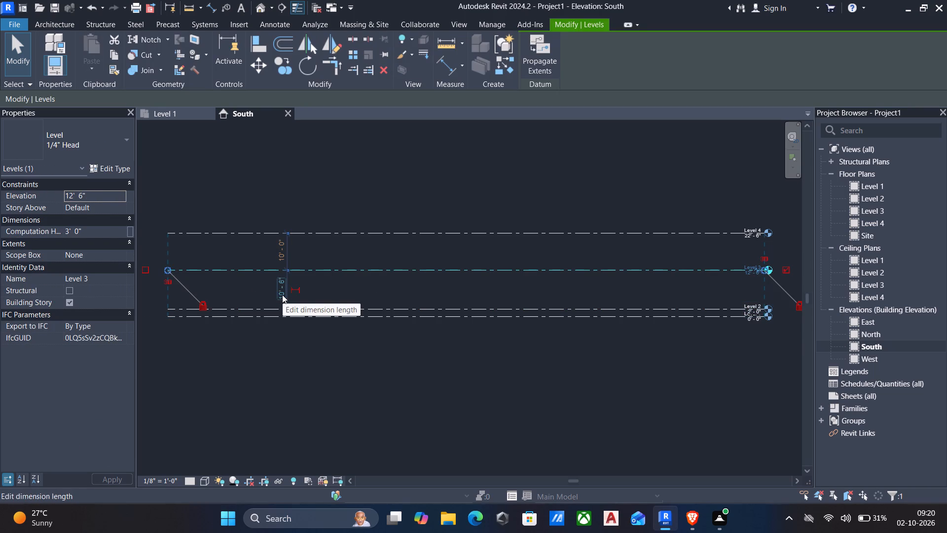
pyautogui.click(282, 295)
pyautogui.write("10'")
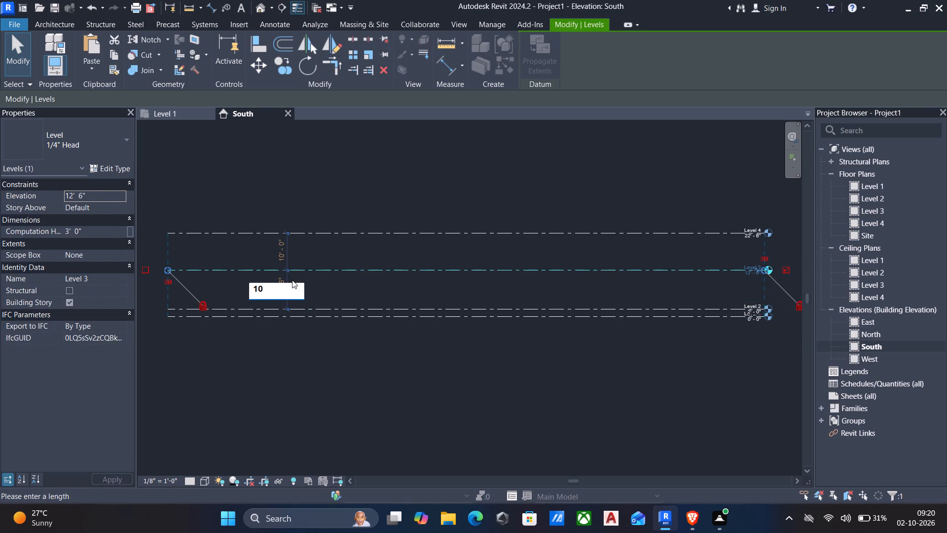
pyautogui.press('Return')
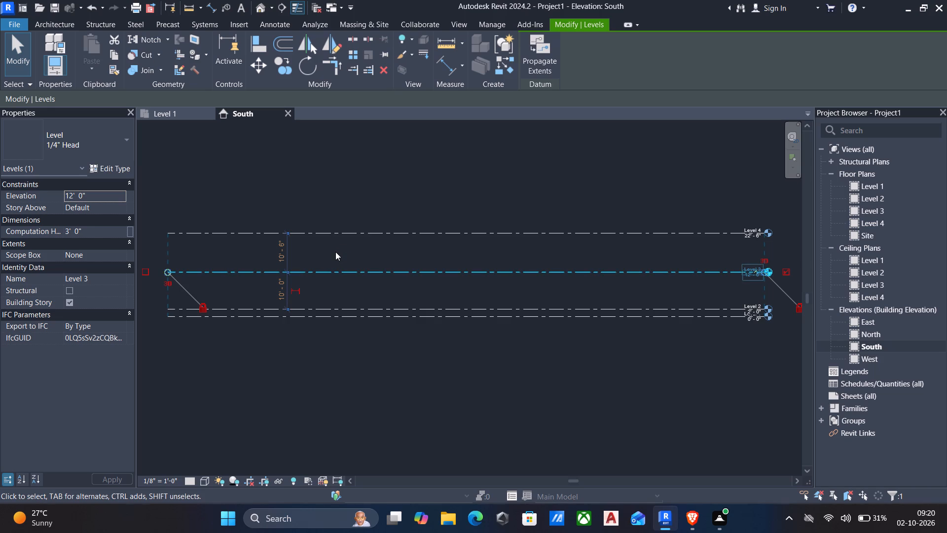
pyautogui.press('Escape')
# Set the distance between Level 4 and Level 3 to 6".
pyautogui.click(315, 235)
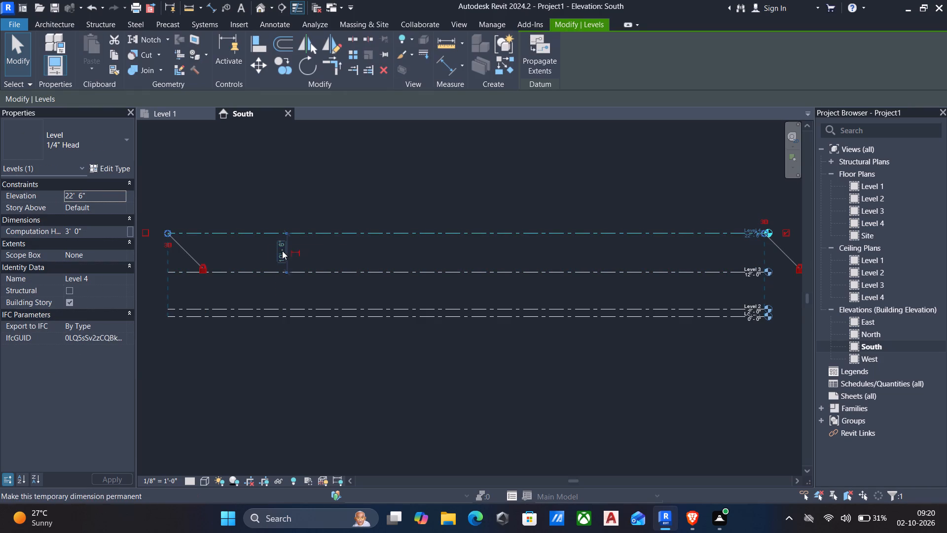
pyautogui.click(282, 251)
pyautogui.press('6')
pyautogui.hotkey('shift', '"')
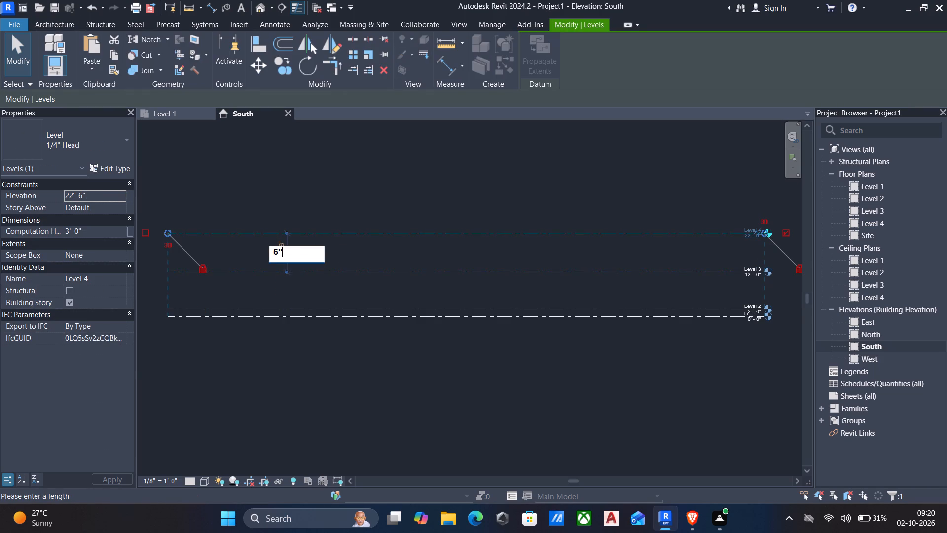
pyautogui.press('Return')
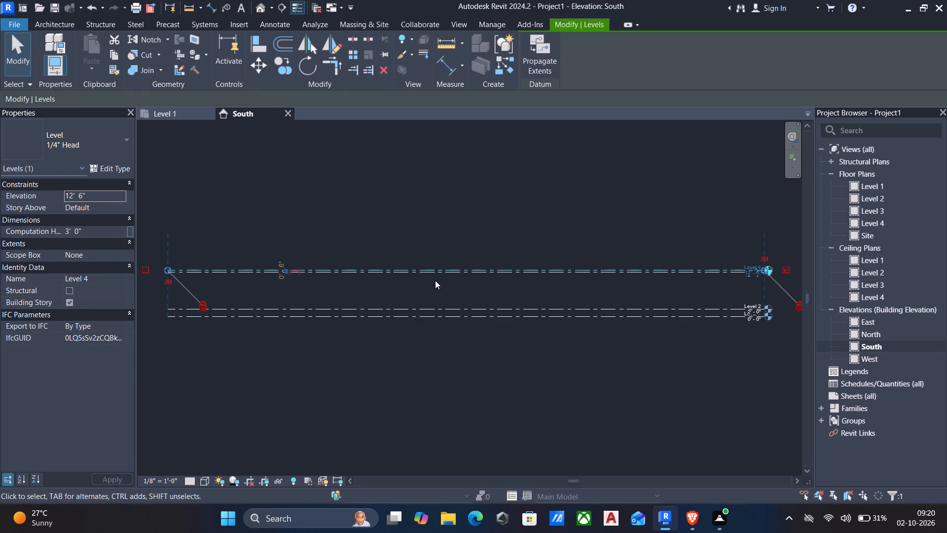
pyautogui.press('Escape')
# Draw a new level along the full length of Level 4 with a 10' offset above it.
pyautogui.write('ll')
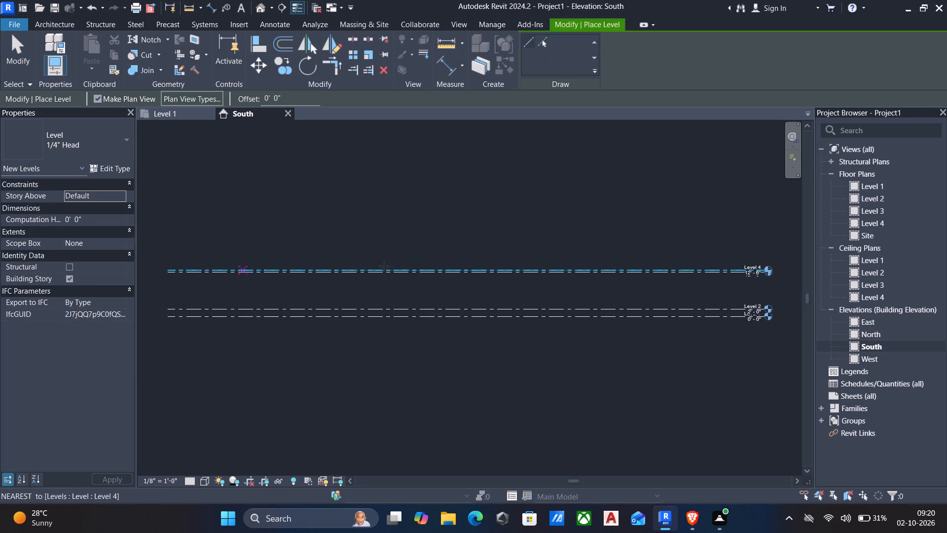
pyautogui.moveTo(306, 99); pyautogui.dragTo(300, 99)
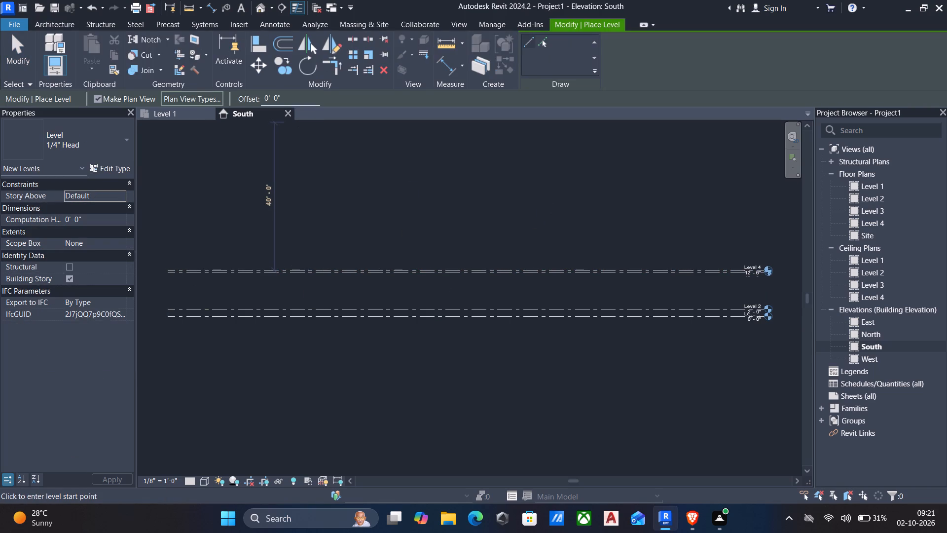
pyautogui.moveTo(300, 99); pyautogui.dragTo(200, 119)
pyautogui.press('1')
pyautogui.press('0')
pyautogui.press("'")
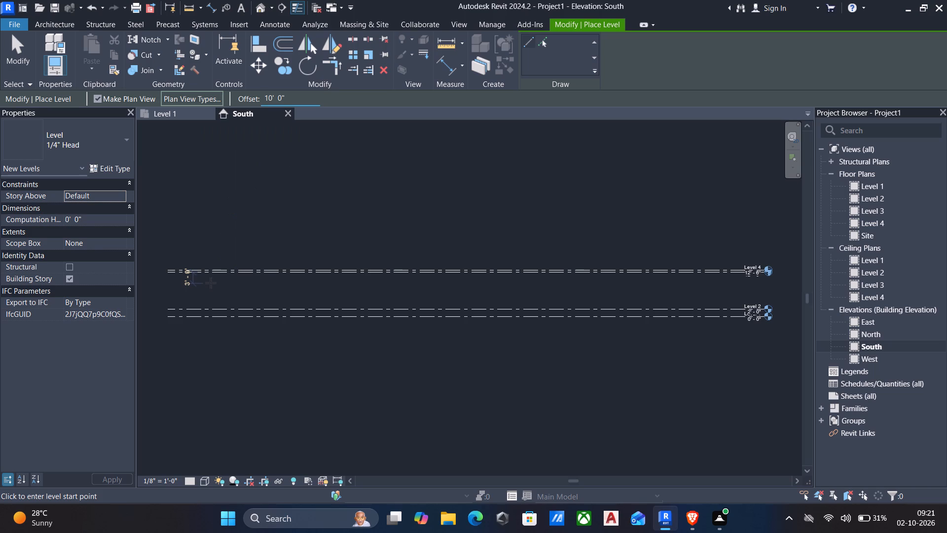
pyautogui.click(168, 269)
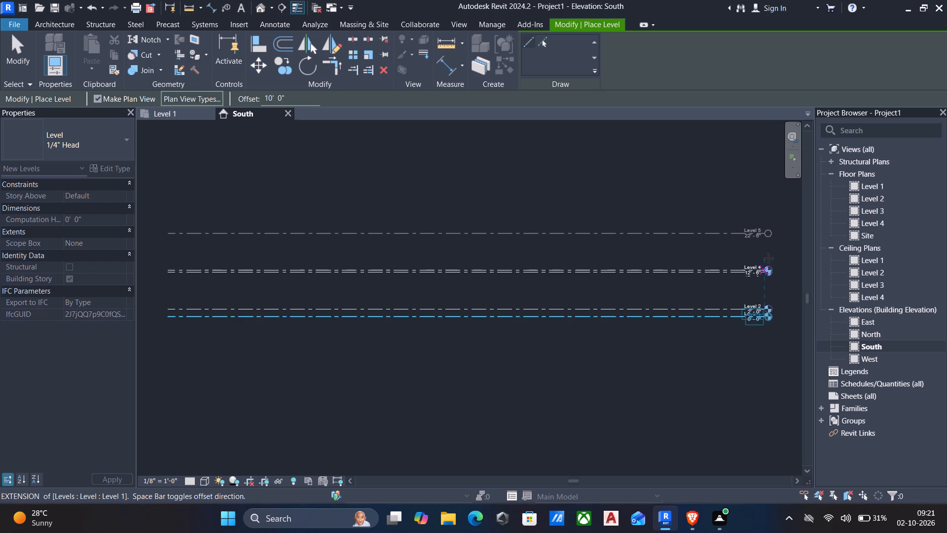
pyautogui.click(767, 261)
pyautogui.press('Escape')
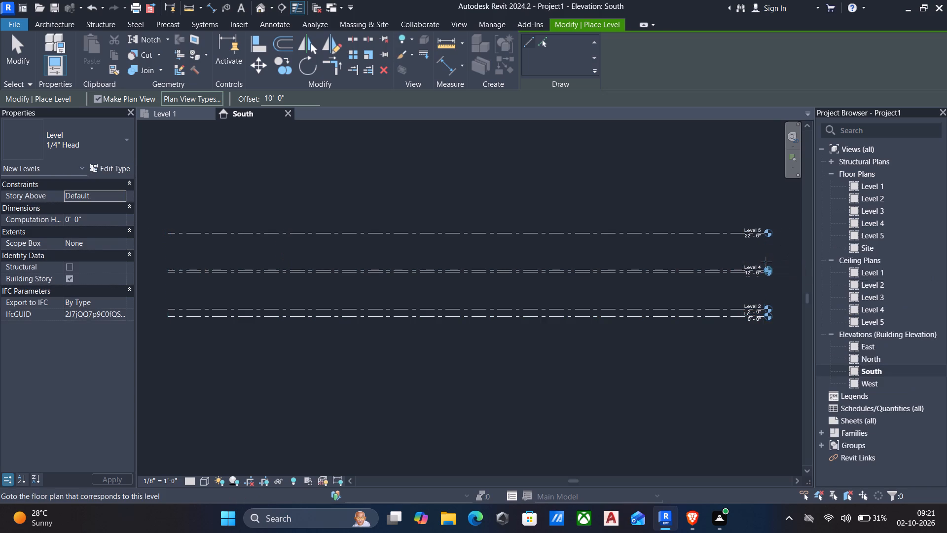
pyautogui.press('Escape')
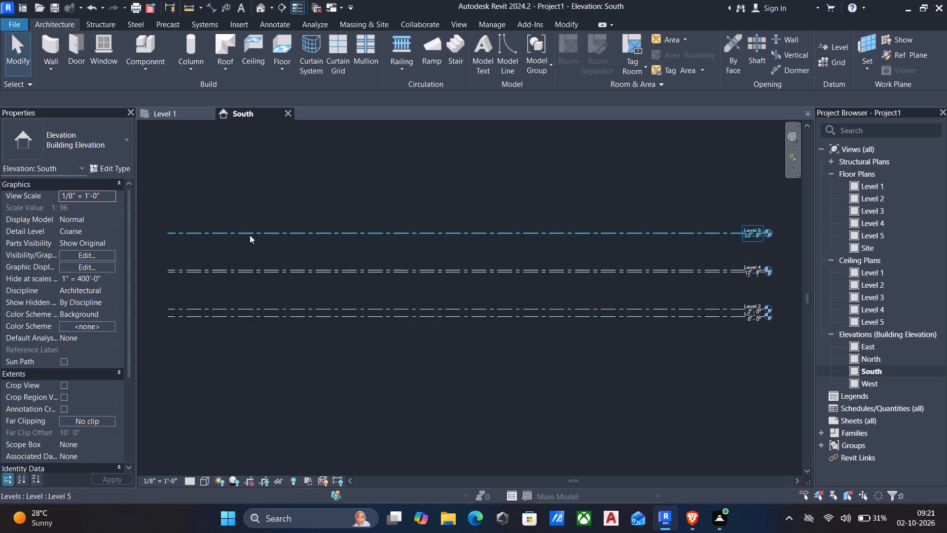
# Draw a new level along the full length of Level 5 with a 6" offset, placing it just above Level 5.
pyautogui.click(241, 232)
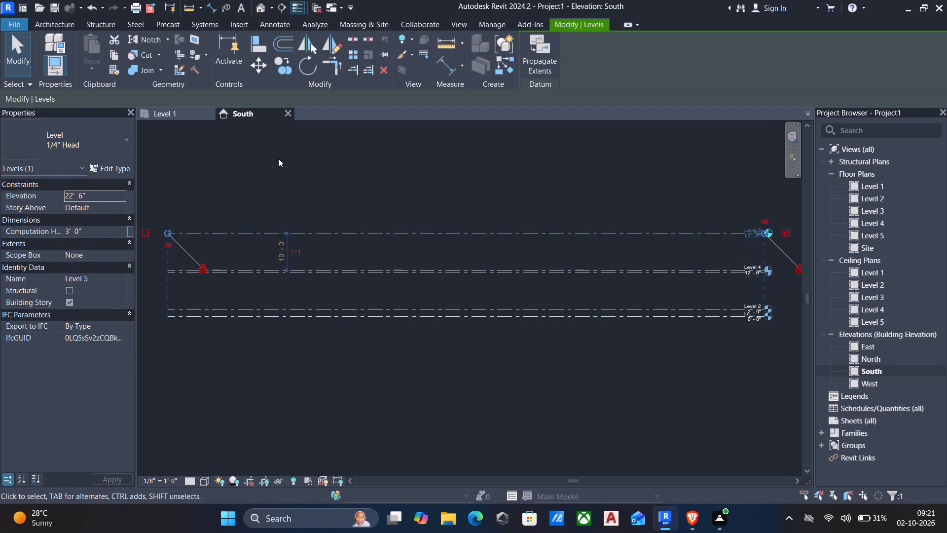
pyautogui.write('ll')
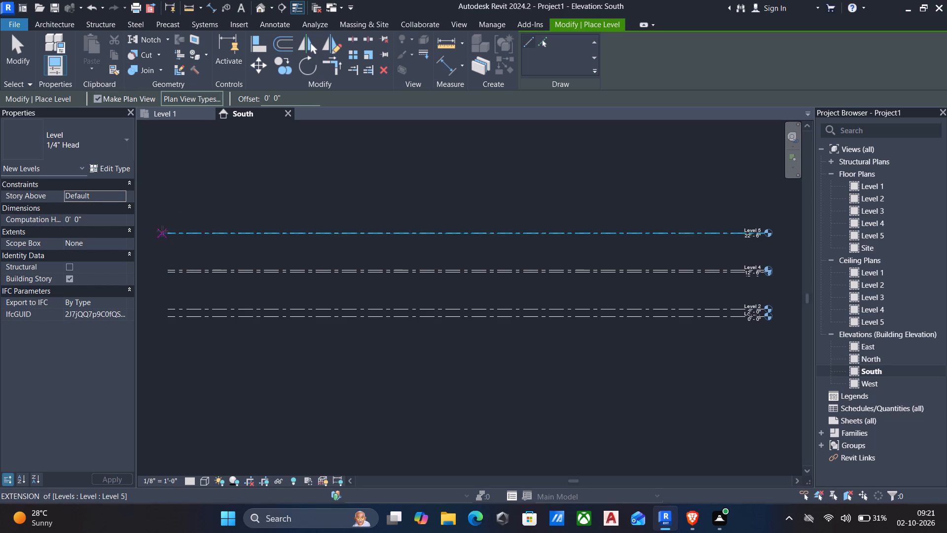
pyautogui.moveTo(308, 97); pyautogui.dragTo(0, 94)
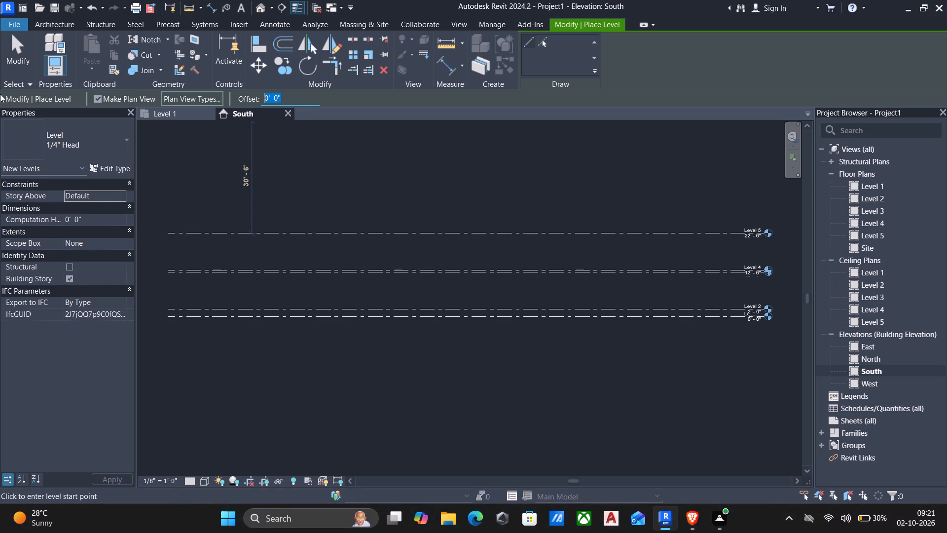
pyautogui.press('6')
pyautogui.hotkey('shift', '"')
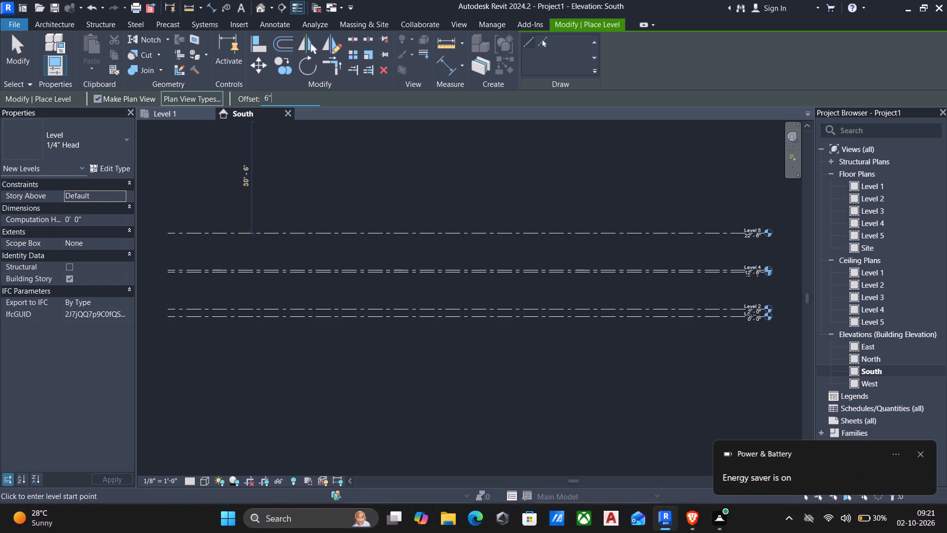
pyautogui.press('Return')
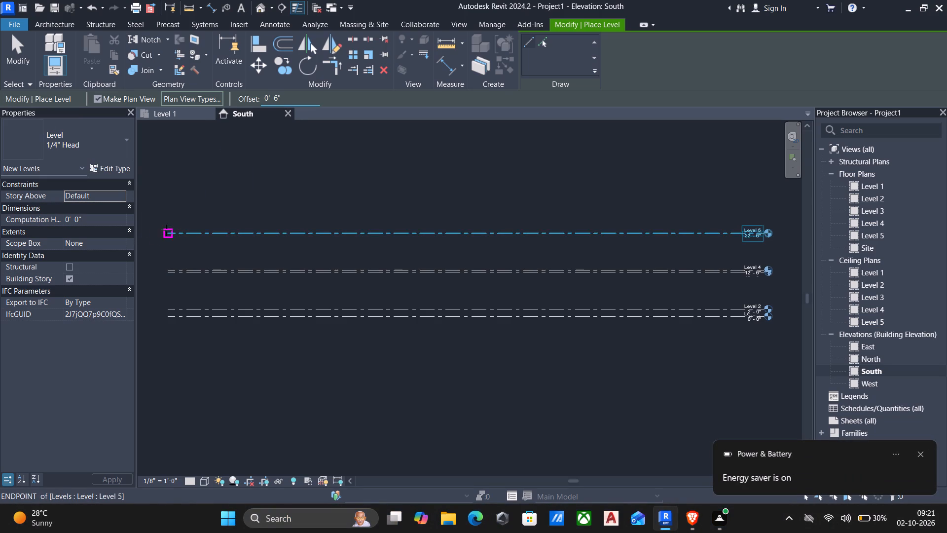
pyautogui.click(165, 228)
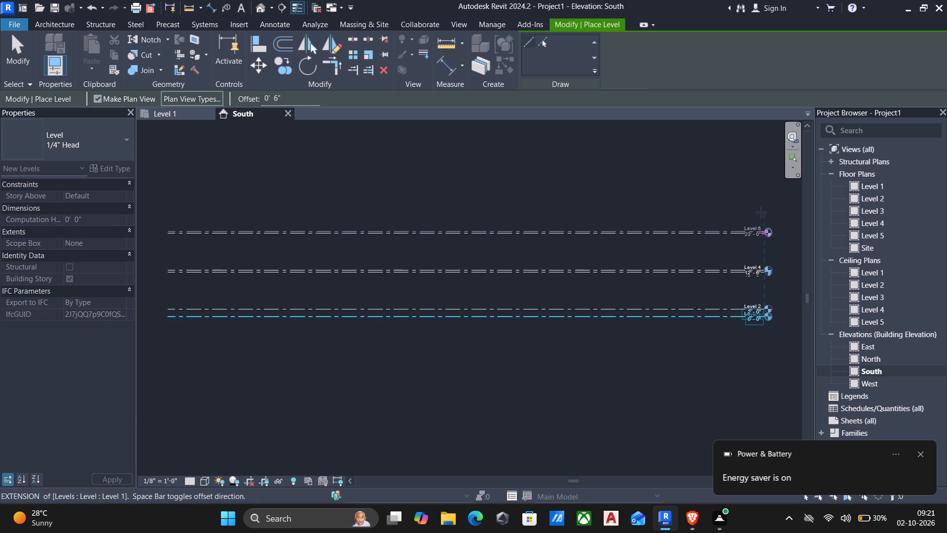
pyautogui.click(765, 217)
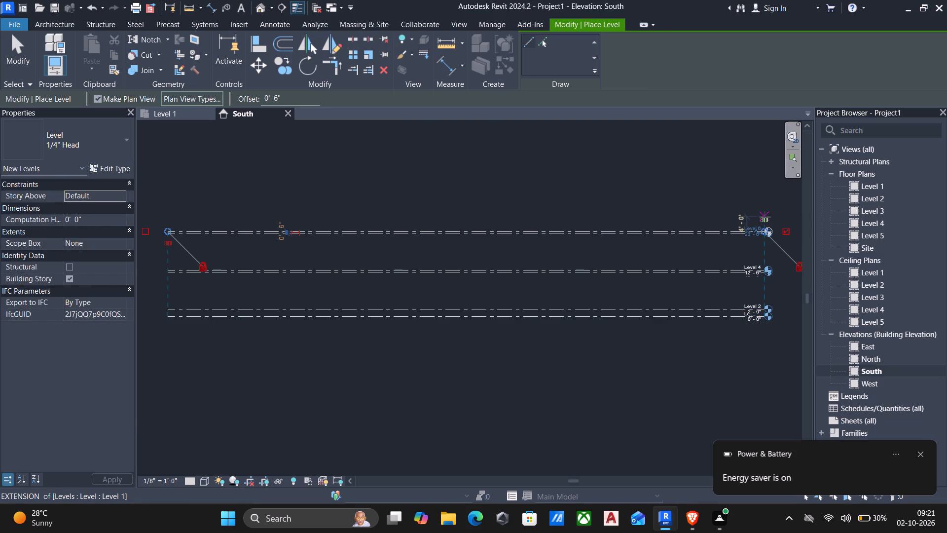
pyautogui.press('Escape')
pyautogui.press('Escape')
# Add an elbow to Level 1's line end and lower its level head clear of the Level 2 label.
pyautogui.scroll(5, 750, 319)
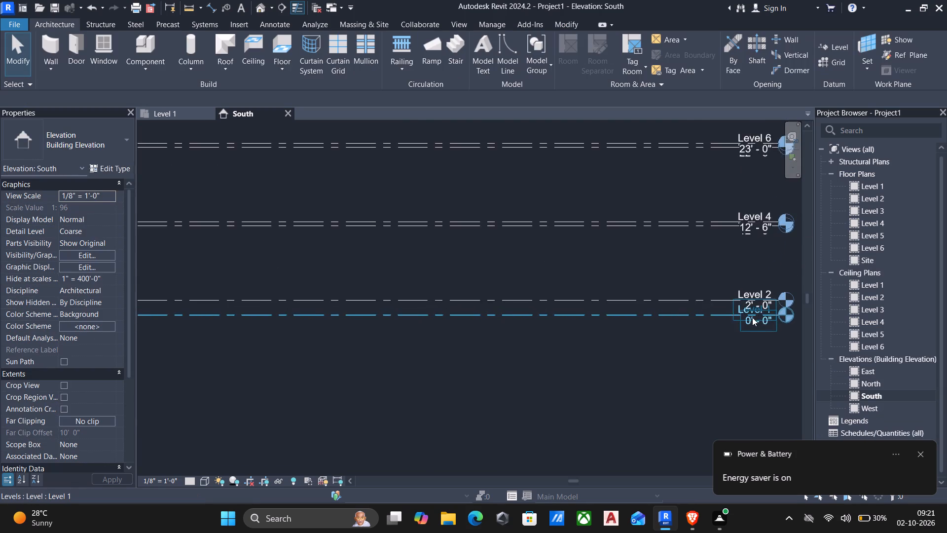
pyautogui.scroll(6, 755, 316)
pyautogui.moveTo(756, 316); pyautogui.dragTo(666, 275, button='middle')
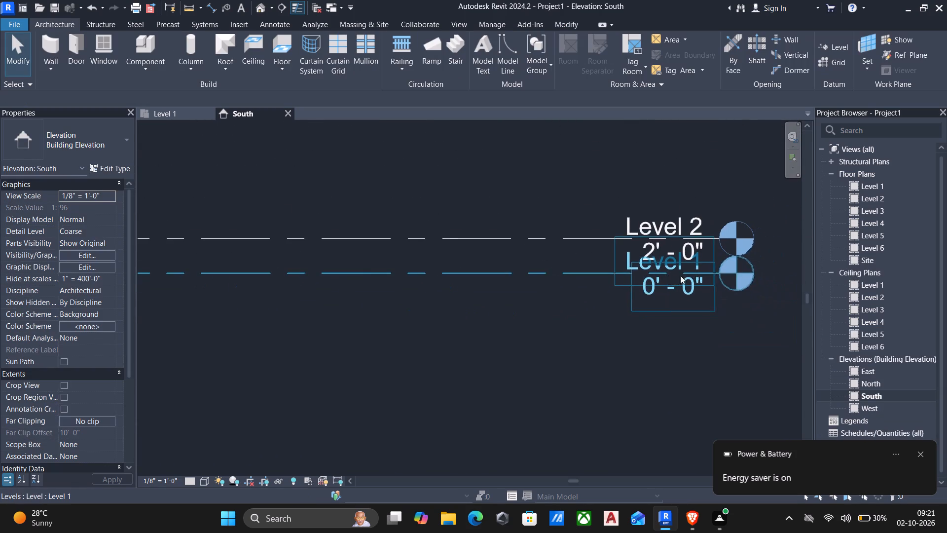
pyautogui.scroll(6, 702, 279)
pyautogui.scroll(-3, 659, 300)
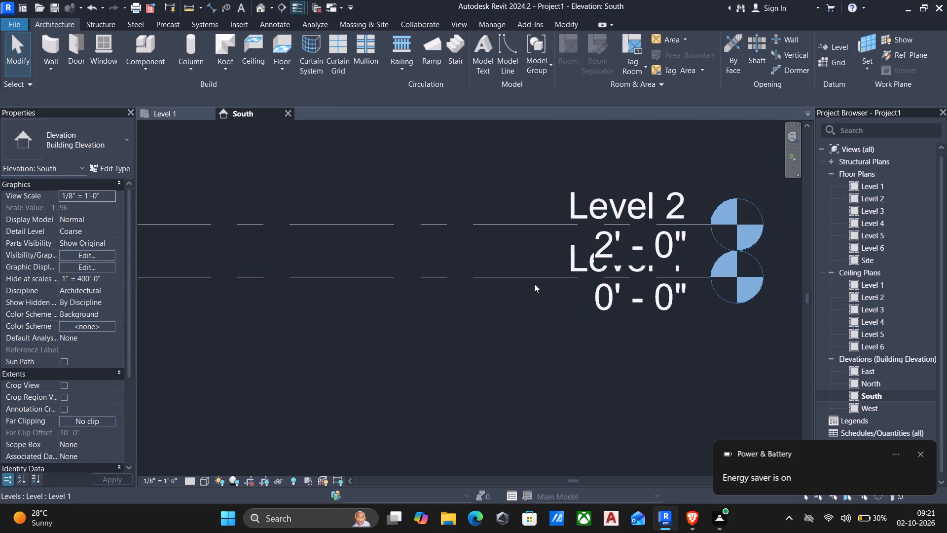
pyautogui.click(532, 280)
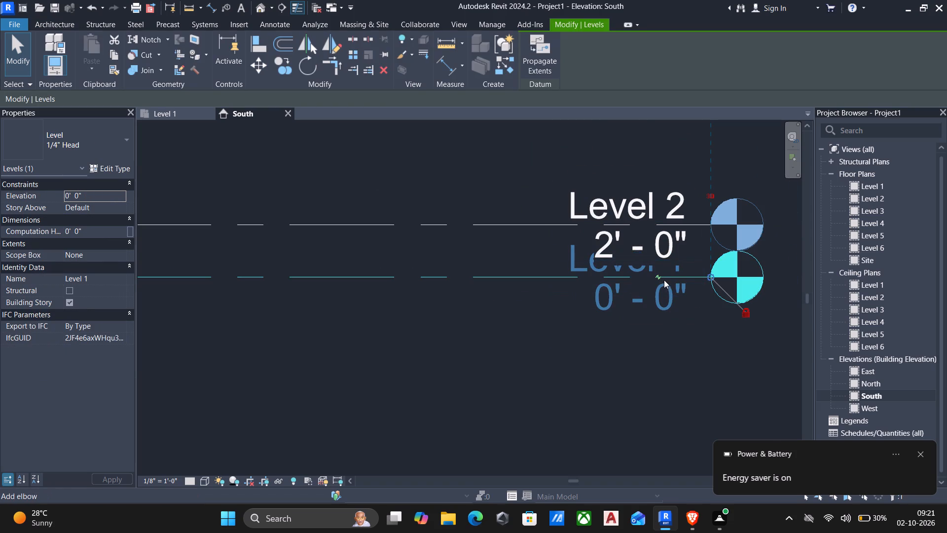
pyautogui.moveTo(658, 278); pyautogui.dragTo(656, 298)
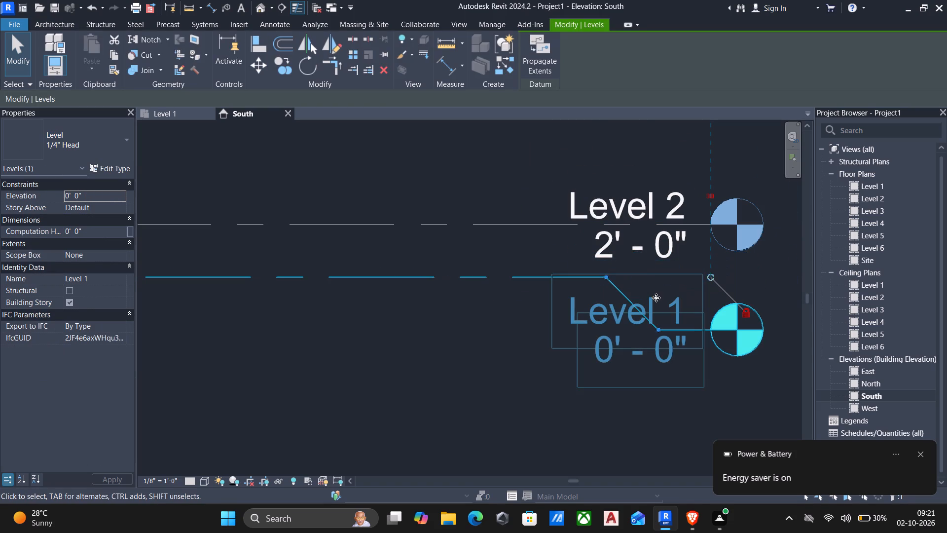
pyautogui.moveTo(656, 298); pyautogui.dragTo(654, 324)
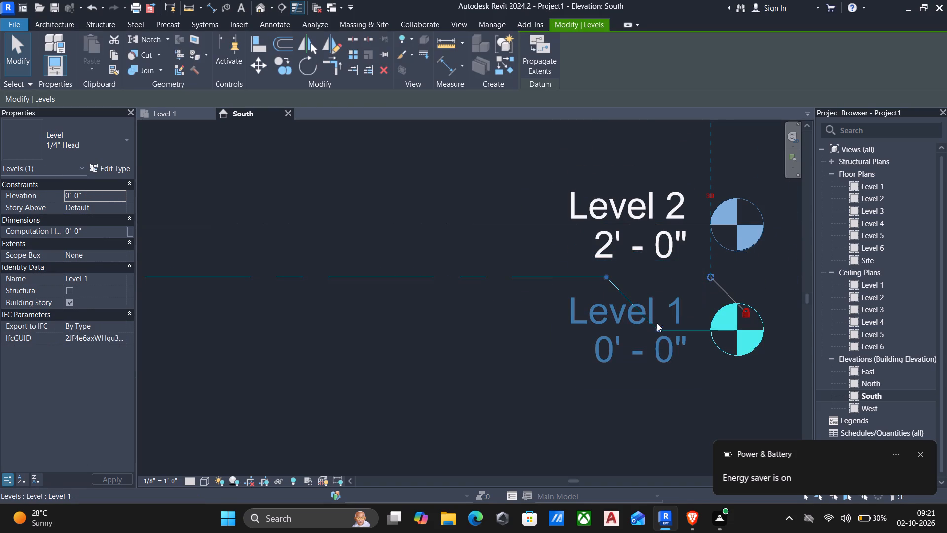
pyautogui.scroll(-3, 660, 320)
pyautogui.moveTo(659, 325); pyautogui.dragTo(642, 338)
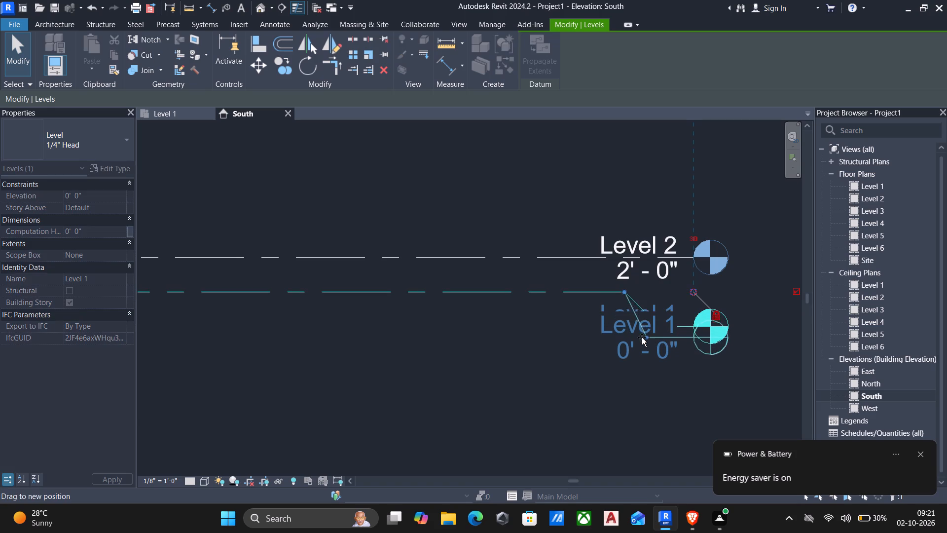
pyautogui.moveTo(642, 338); pyautogui.dragTo(630, 363)
pyautogui.scroll(-3, 614, 341)
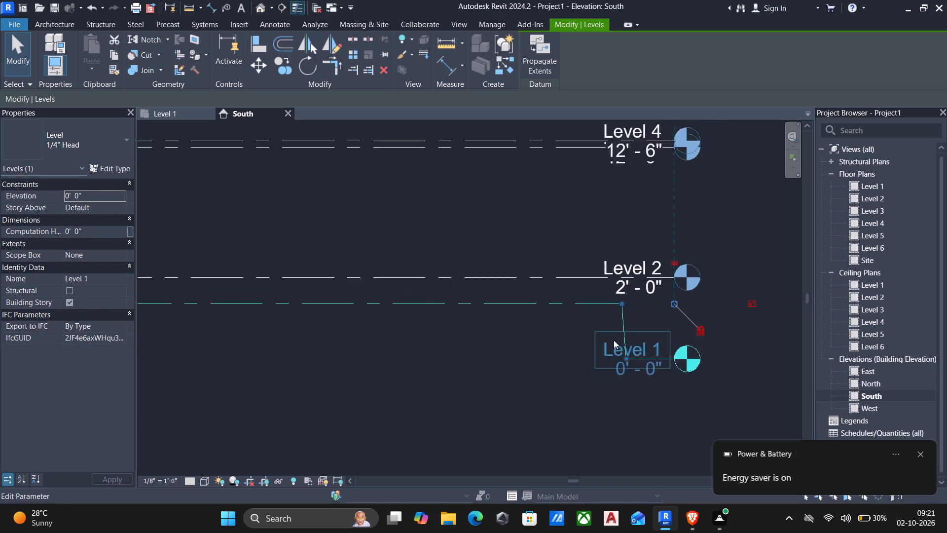
pyautogui.scroll(-2, 614, 340)
pyautogui.press('Escape')
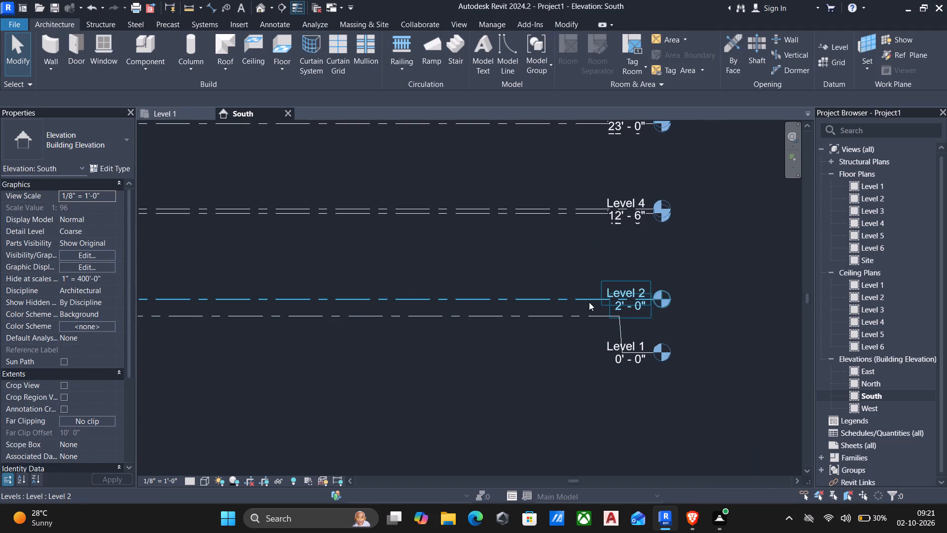
# Add an elbow to Level 2's line end and raise its level head above the Level 2 line.
pyautogui.click(589, 302)
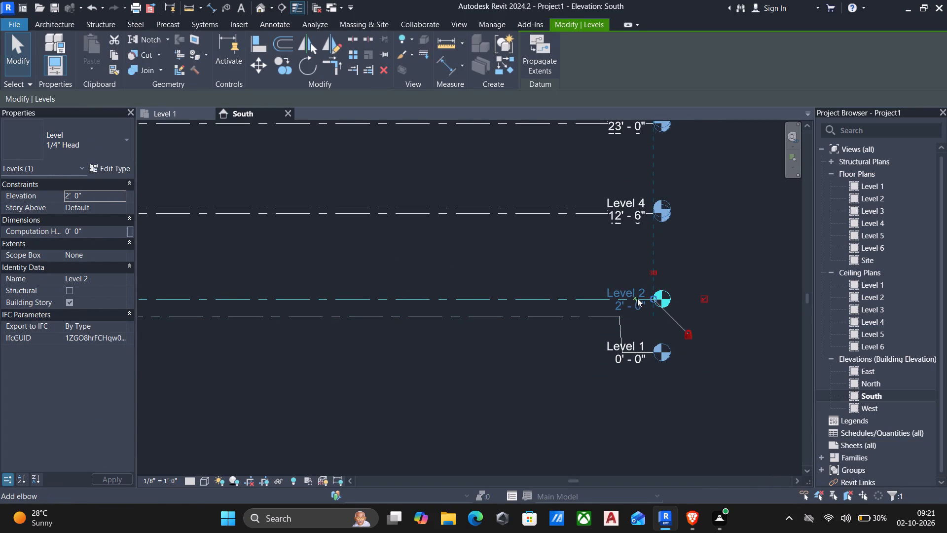
pyautogui.moveTo(636, 298); pyautogui.dragTo(633, 276)
pyautogui.moveTo(637, 316); pyautogui.dragTo(635, 299)
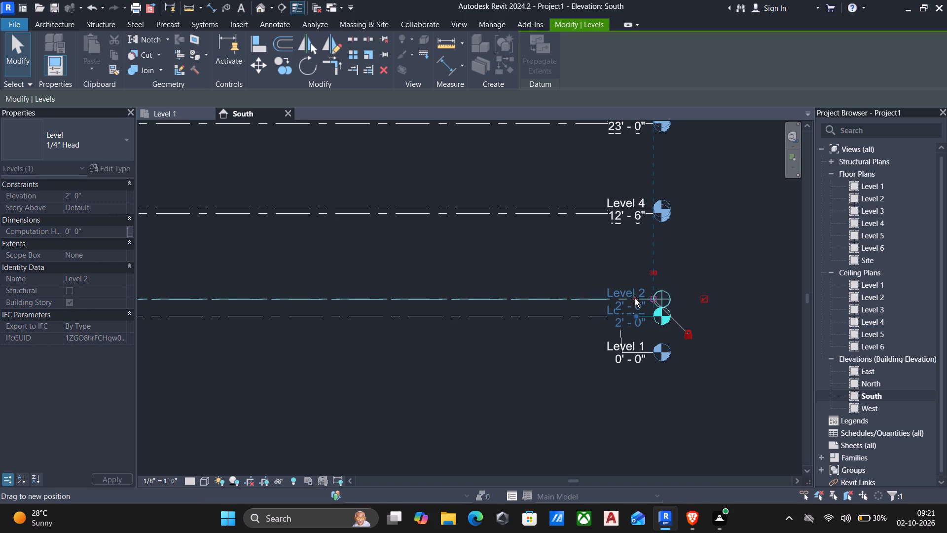
pyautogui.moveTo(635, 299); pyautogui.dragTo(687, 280)
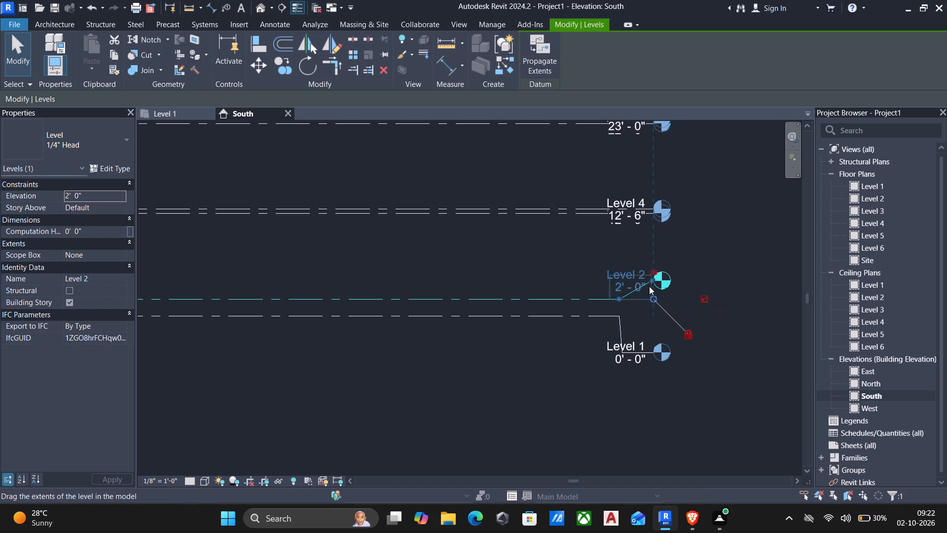
pyautogui.moveTo(651, 279); pyautogui.dragTo(618, 276)
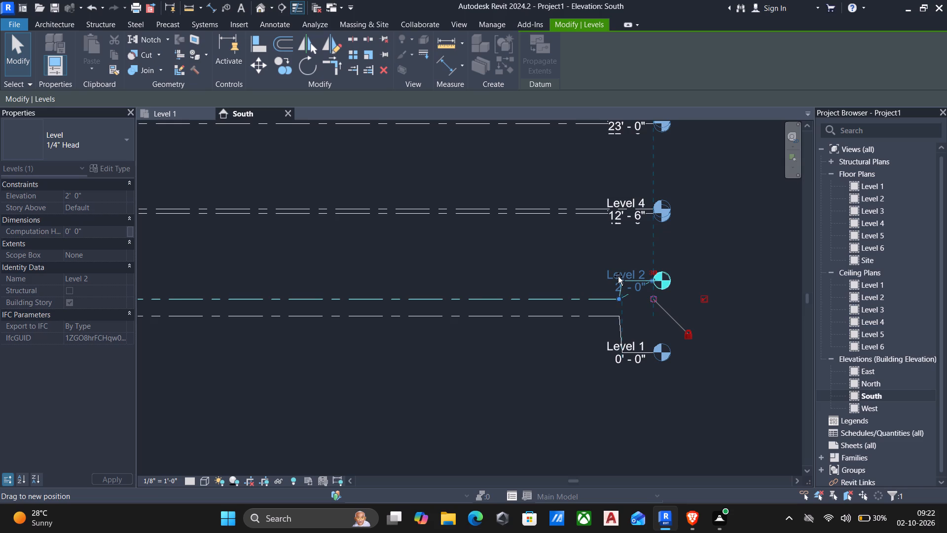
pyautogui.moveTo(618, 276); pyautogui.dragTo(613, 277)
pyautogui.press('Escape')
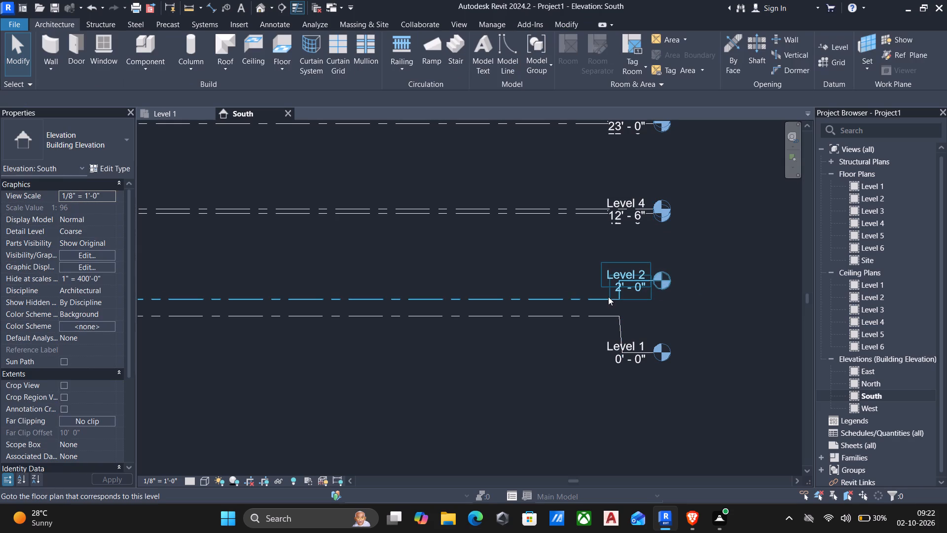
# Readjust the height of Level 2's elbow so its head sits just above the Level 2 line.
pyautogui.click(621, 292)
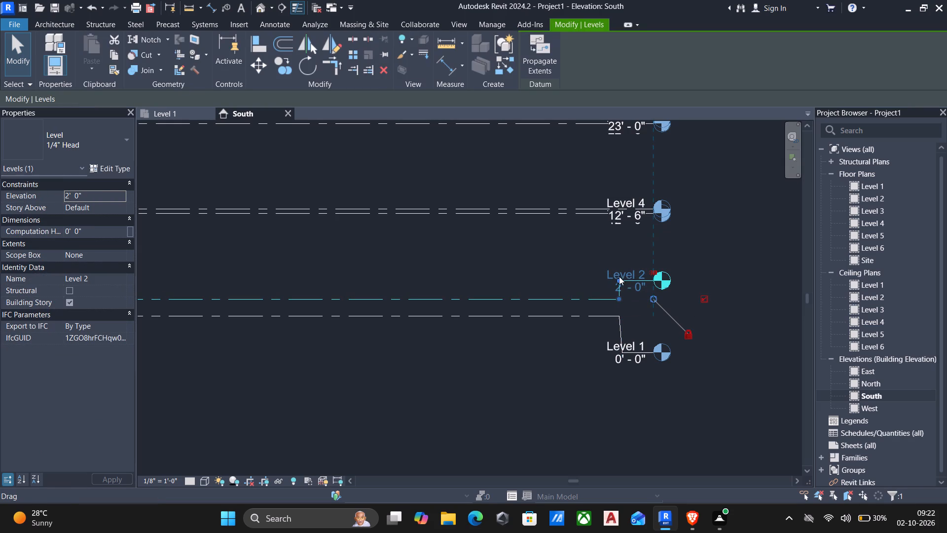
pyautogui.moveTo(617, 278); pyautogui.dragTo(608, 262)
pyautogui.press('Escape')
pyautogui.moveTo(619, 278); pyautogui.dragTo(609, 264)
pyautogui.press('Escape')
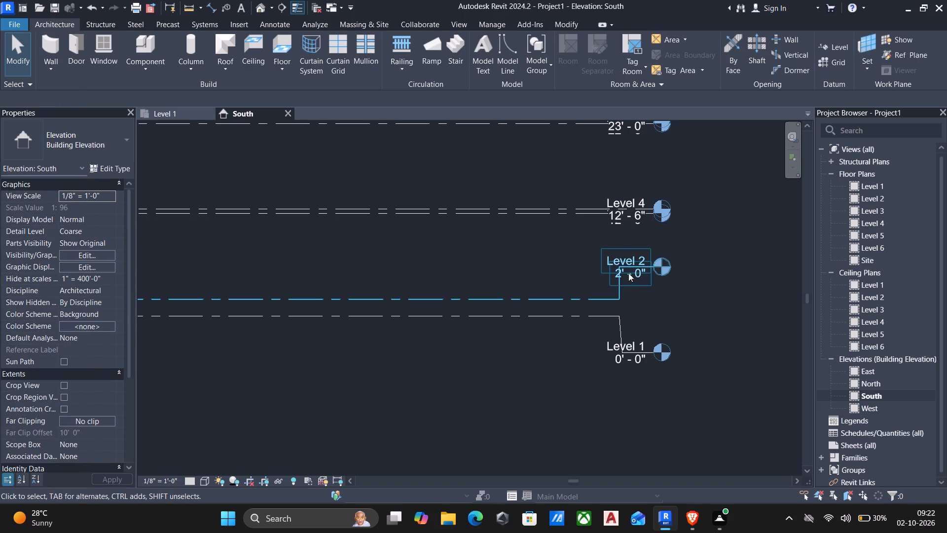
pyautogui.click(628, 264)
pyautogui.moveTo(619, 266); pyautogui.dragTo(618, 287)
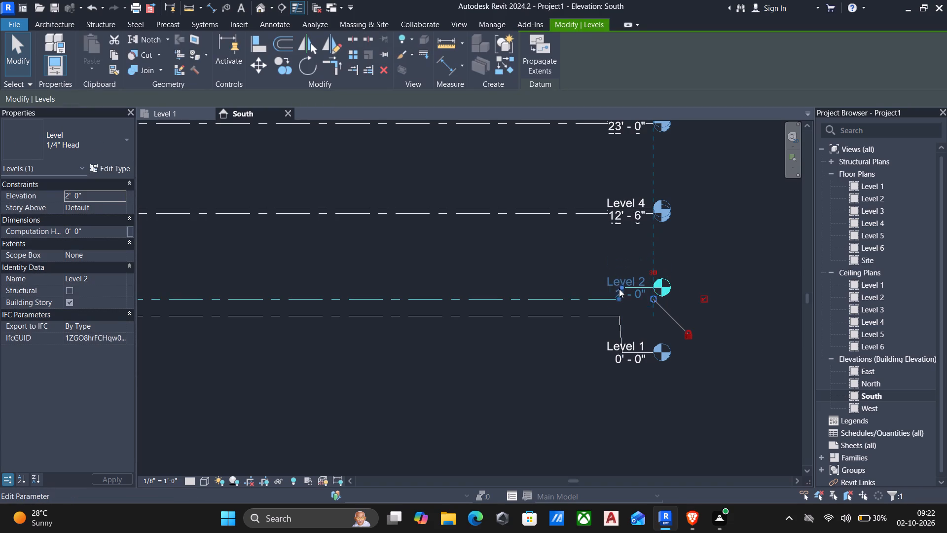
pyautogui.press('Escape')
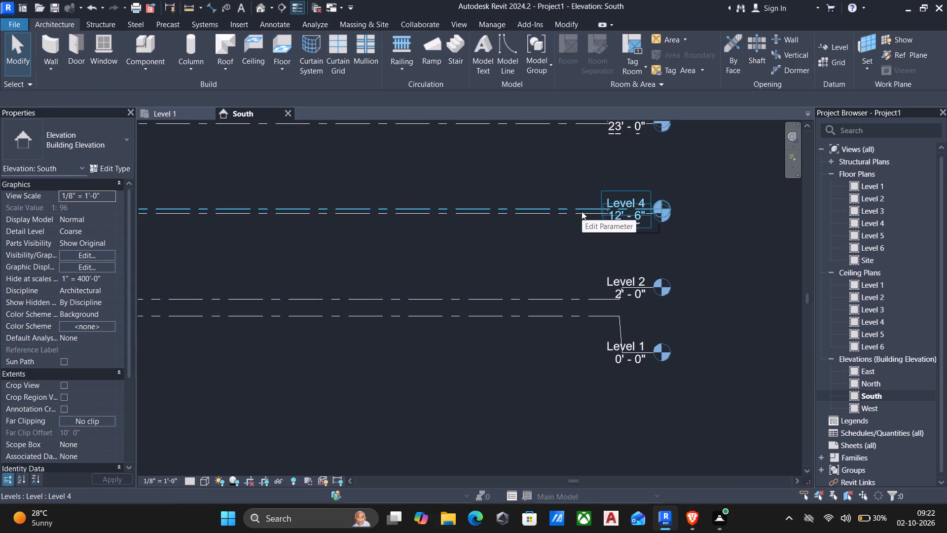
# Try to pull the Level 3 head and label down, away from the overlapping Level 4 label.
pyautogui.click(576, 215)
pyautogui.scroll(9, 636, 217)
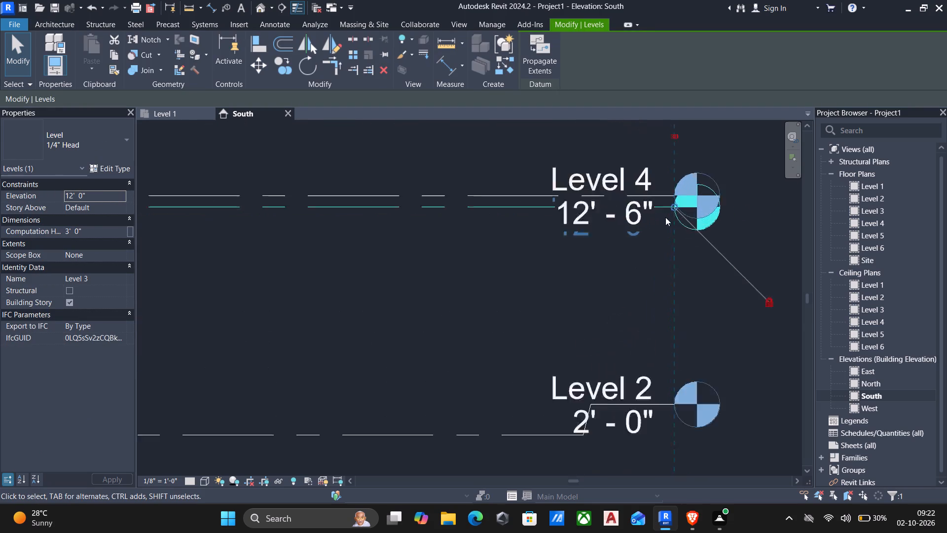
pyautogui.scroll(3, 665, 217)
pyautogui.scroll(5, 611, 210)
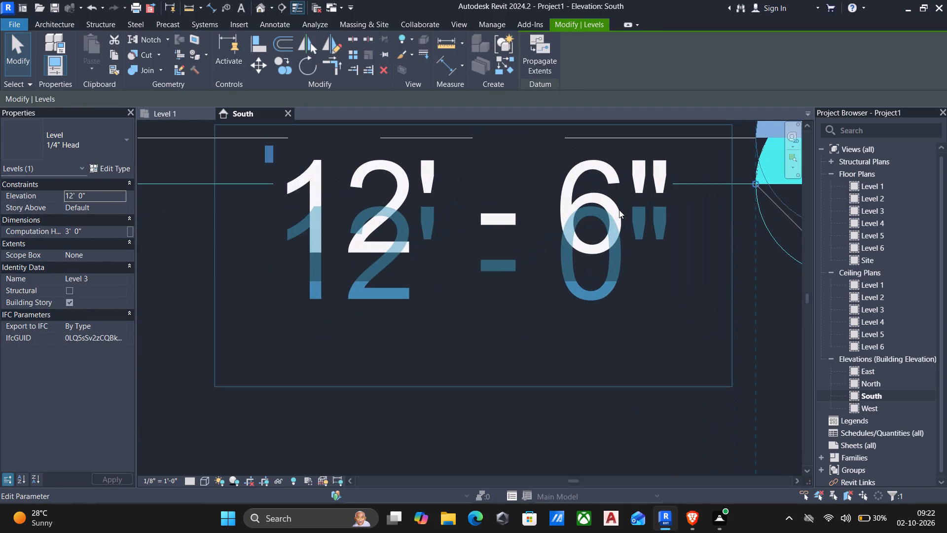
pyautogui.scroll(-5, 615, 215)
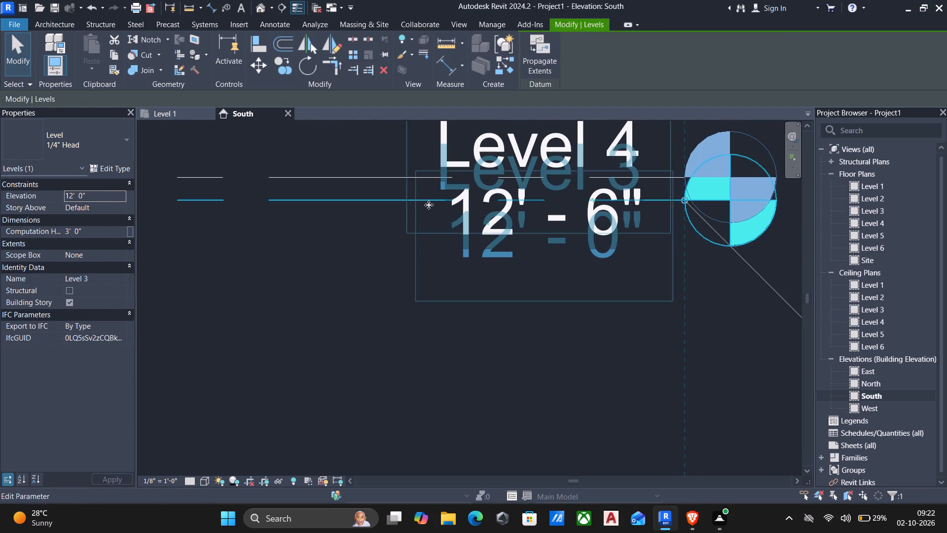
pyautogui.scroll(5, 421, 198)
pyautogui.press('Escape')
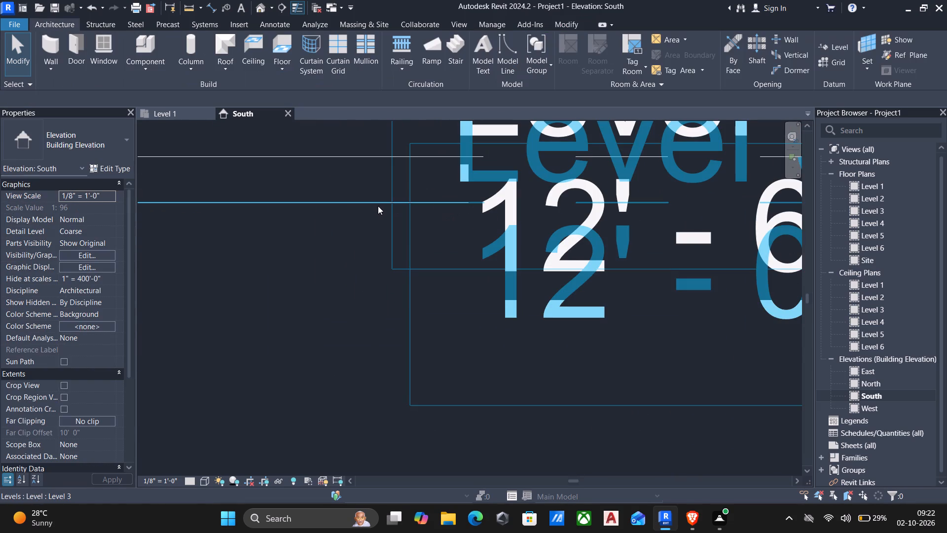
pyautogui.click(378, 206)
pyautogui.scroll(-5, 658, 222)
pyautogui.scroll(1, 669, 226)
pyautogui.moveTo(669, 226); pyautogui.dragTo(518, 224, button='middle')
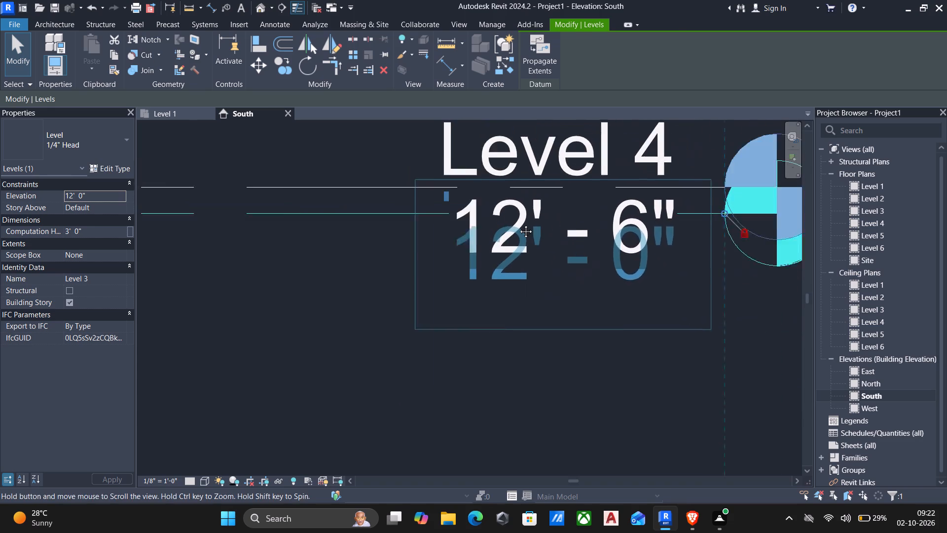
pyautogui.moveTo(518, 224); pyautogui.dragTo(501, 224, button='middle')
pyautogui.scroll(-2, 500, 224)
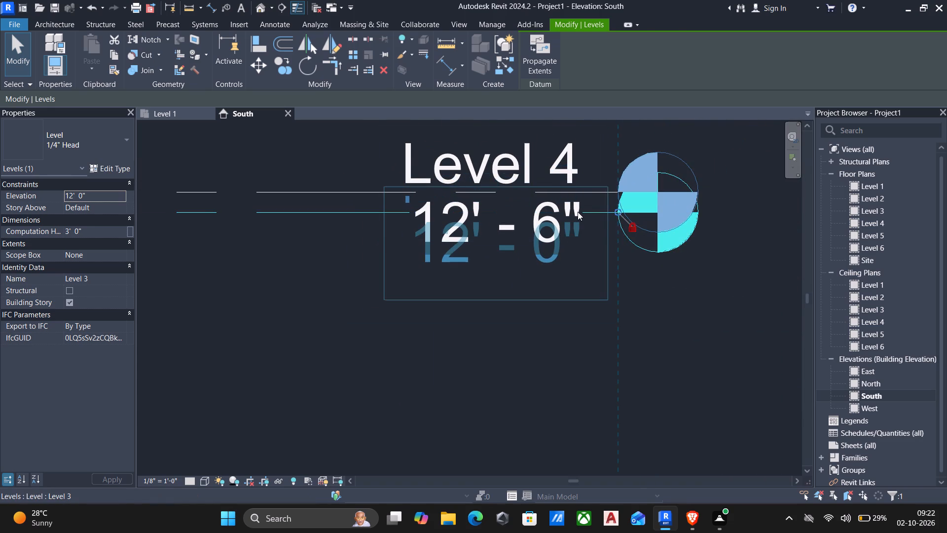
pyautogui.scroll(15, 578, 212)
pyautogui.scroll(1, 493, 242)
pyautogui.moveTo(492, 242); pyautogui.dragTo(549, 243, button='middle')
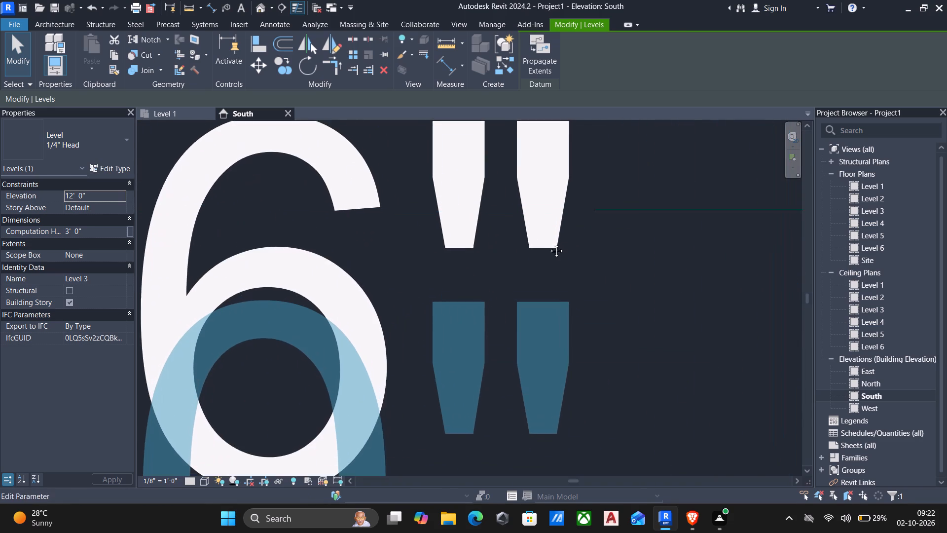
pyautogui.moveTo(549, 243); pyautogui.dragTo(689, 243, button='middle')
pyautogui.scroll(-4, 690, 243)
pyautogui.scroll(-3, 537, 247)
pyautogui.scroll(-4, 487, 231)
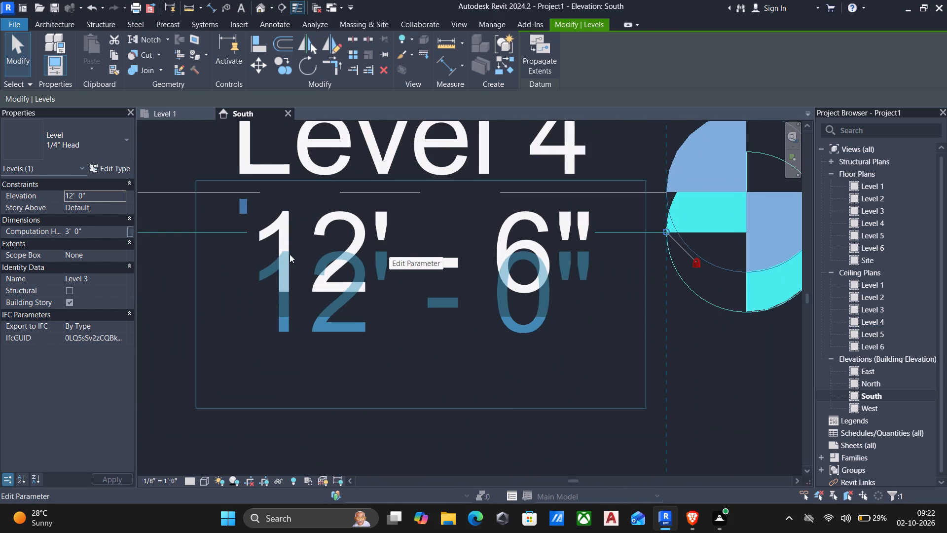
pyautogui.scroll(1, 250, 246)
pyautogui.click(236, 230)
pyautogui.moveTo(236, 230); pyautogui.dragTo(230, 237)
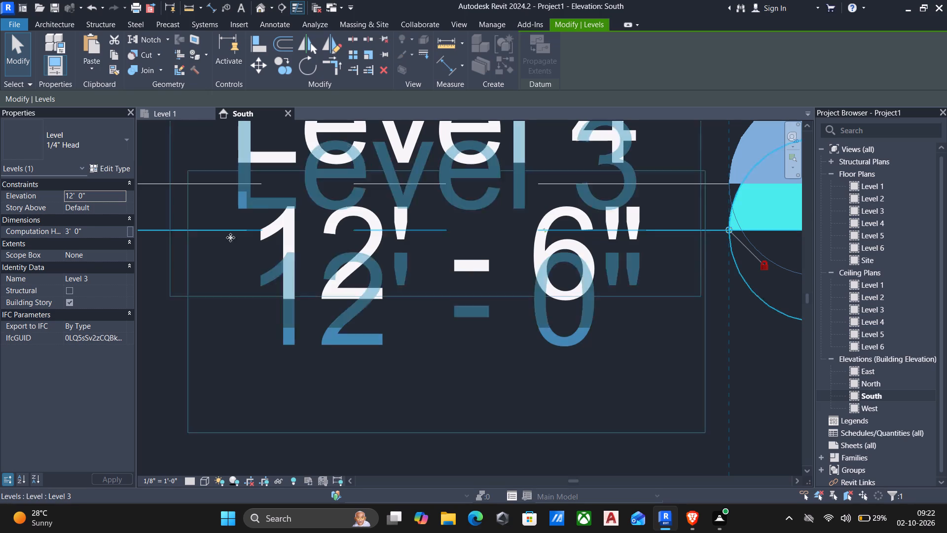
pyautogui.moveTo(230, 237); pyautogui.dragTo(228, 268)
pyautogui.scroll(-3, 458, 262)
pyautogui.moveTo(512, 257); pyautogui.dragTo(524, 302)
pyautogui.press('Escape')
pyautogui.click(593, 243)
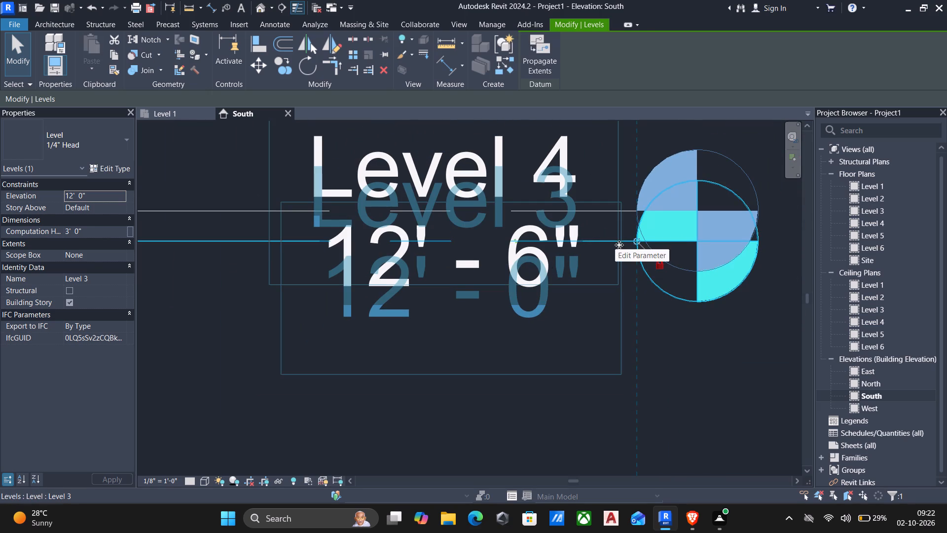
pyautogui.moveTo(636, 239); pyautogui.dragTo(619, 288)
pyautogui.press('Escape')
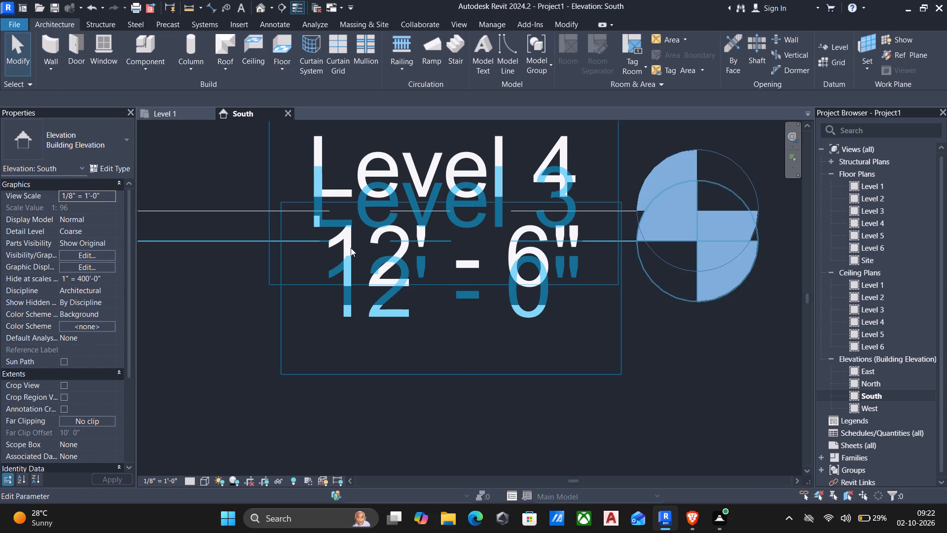
# Add an elbow to Level 4's line end and raise its level head clear above the Level 3 label.
pyautogui.scroll(-7, 351, 248)
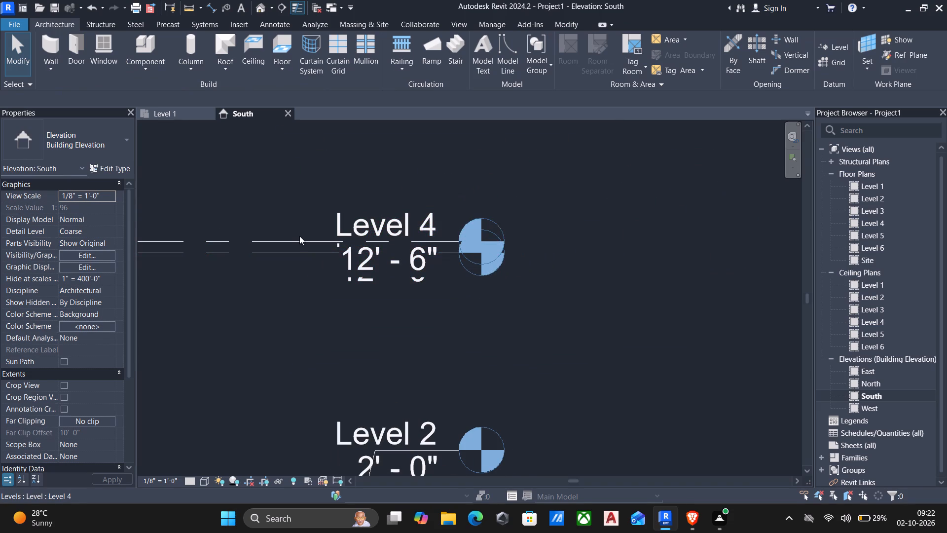
pyautogui.click(293, 240)
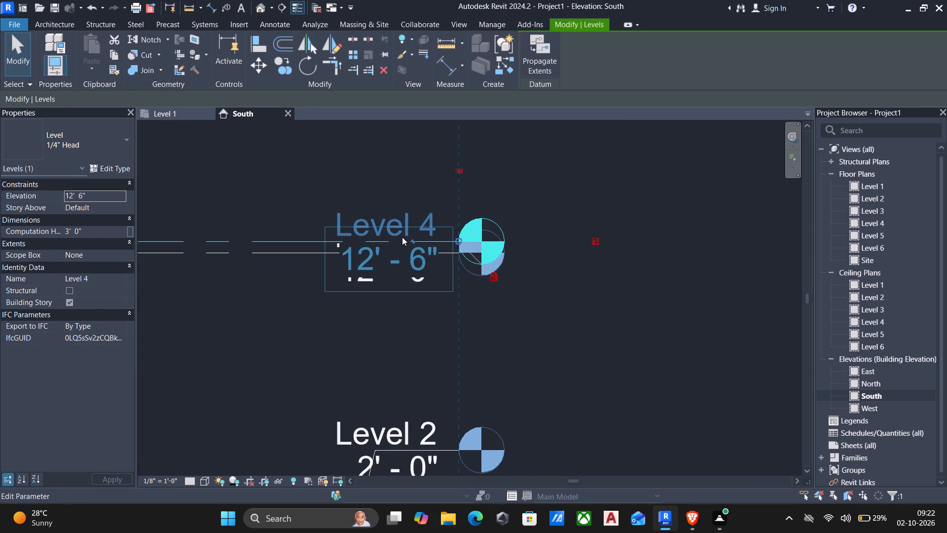
pyautogui.moveTo(411, 241); pyautogui.dragTo(417, 202)
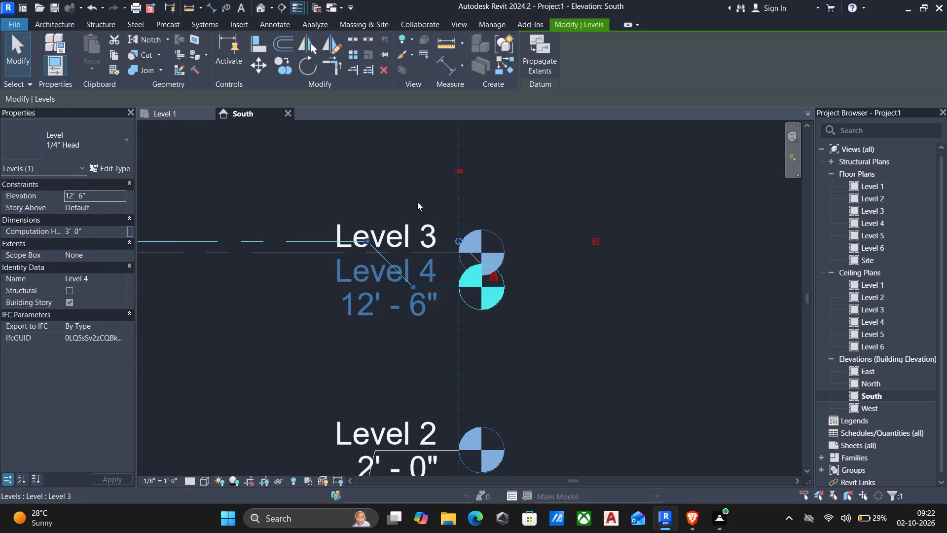
pyautogui.moveTo(417, 202); pyautogui.dragTo(418, 197)
pyautogui.moveTo(412, 288); pyautogui.dragTo(411, 190)
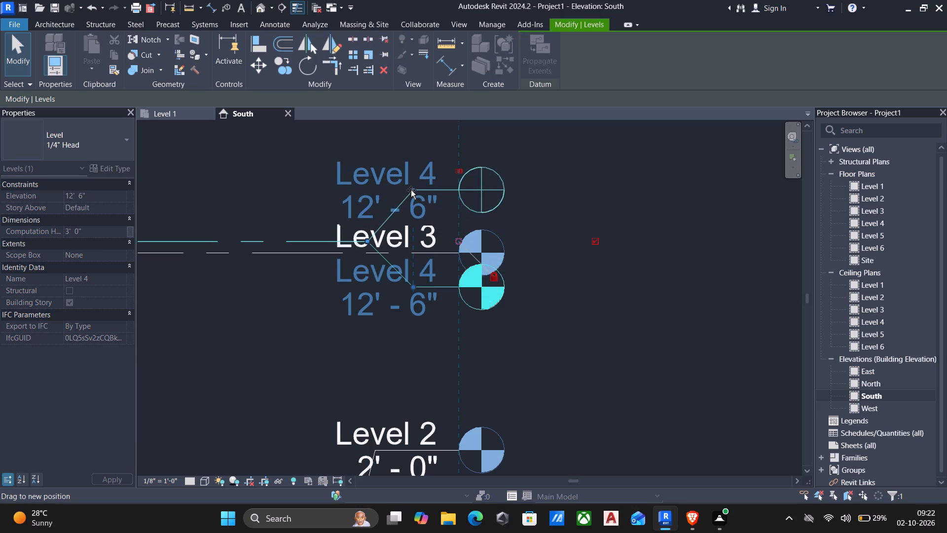
pyautogui.moveTo(411, 190); pyautogui.dragTo(410, 180)
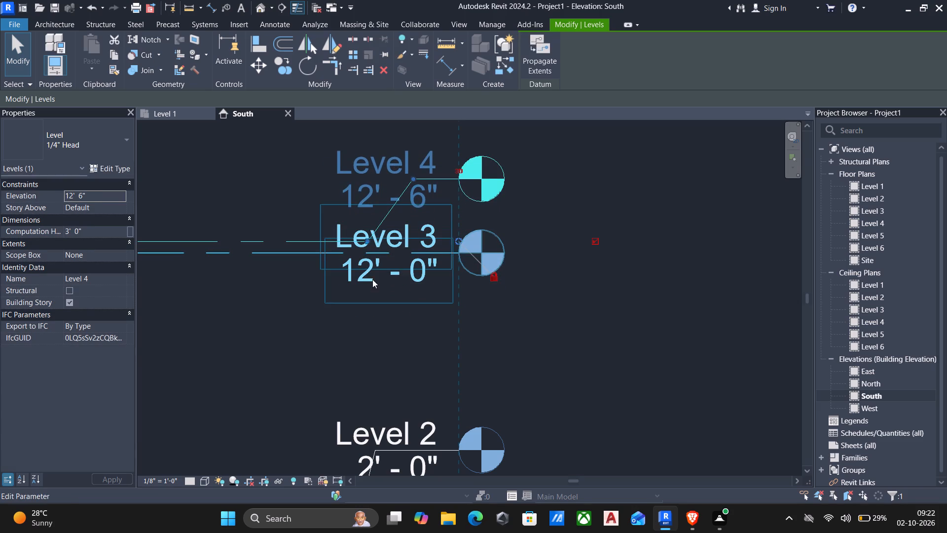
# Add an elbow to Level 3's line end and lower its level head below the Level 3 line, clear of Level 4's label.
pyautogui.press('Escape')
pyautogui.scroll(-2, 322, 248)
pyautogui.moveTo(322, 252); pyautogui.dragTo(377, 255, button='middle')
pyautogui.press('Escape')
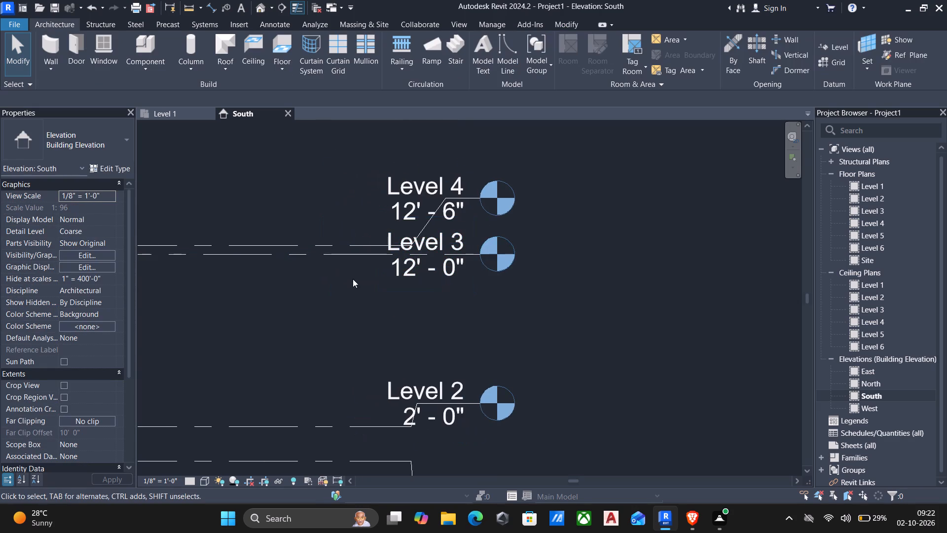
pyautogui.click(370, 256)
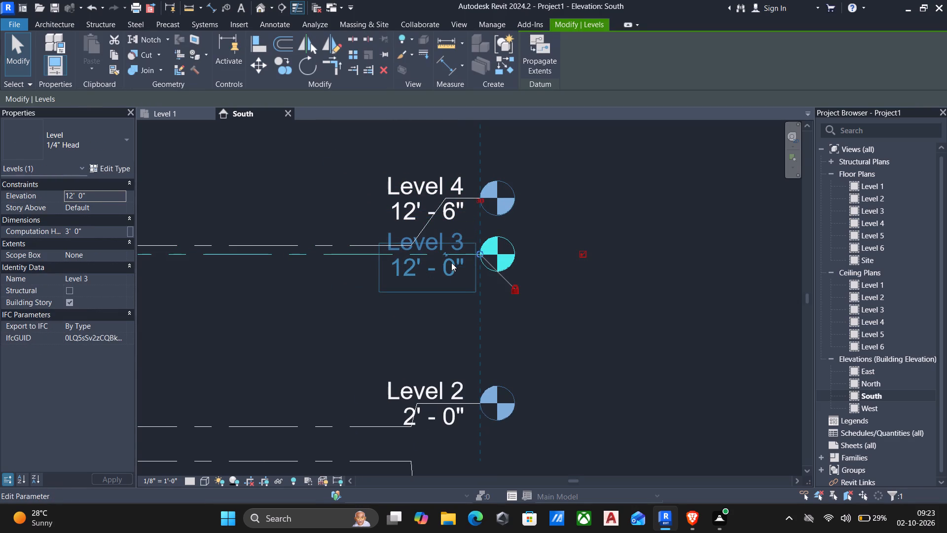
pyautogui.moveTo(445, 253); pyautogui.dragTo(441, 296)
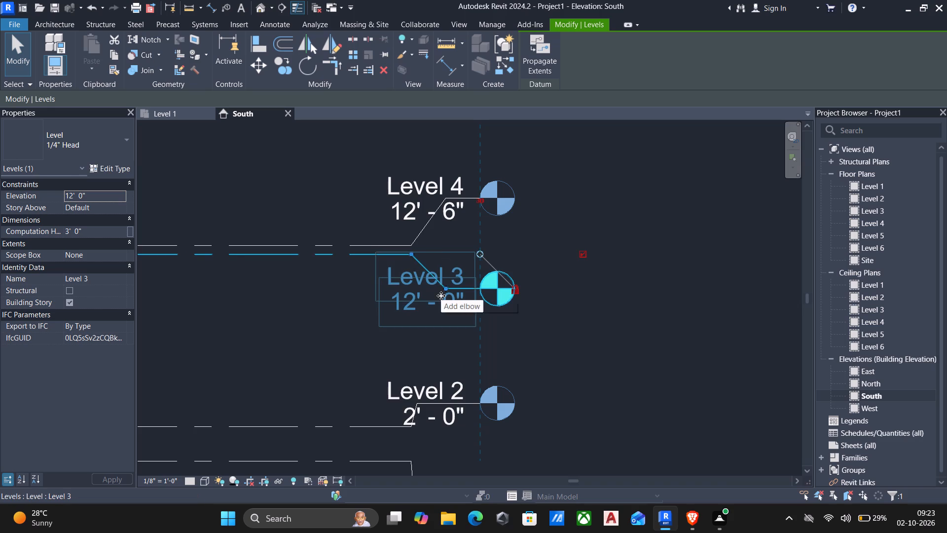
pyautogui.moveTo(441, 296); pyautogui.dragTo(441, 297)
pyautogui.click(448, 285)
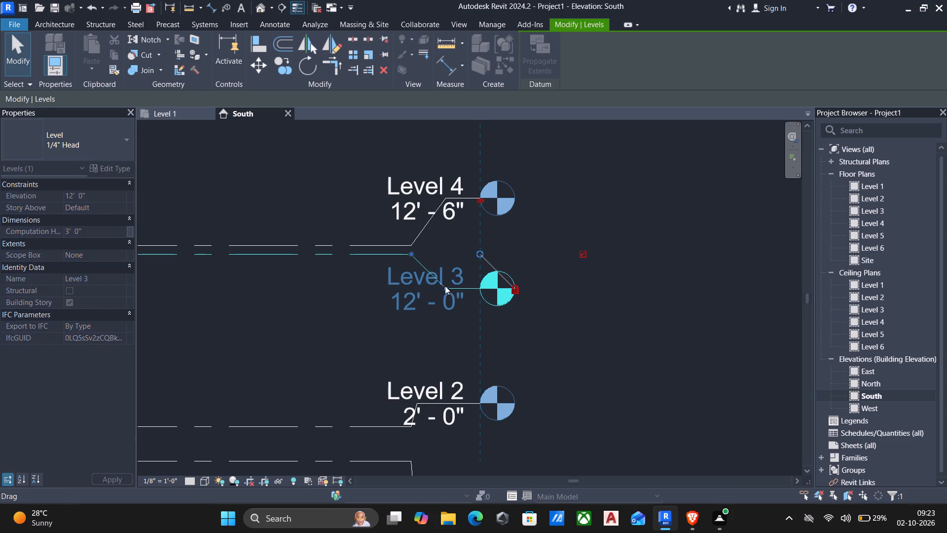
pyautogui.moveTo(445, 289); pyautogui.dragTo(430, 301)
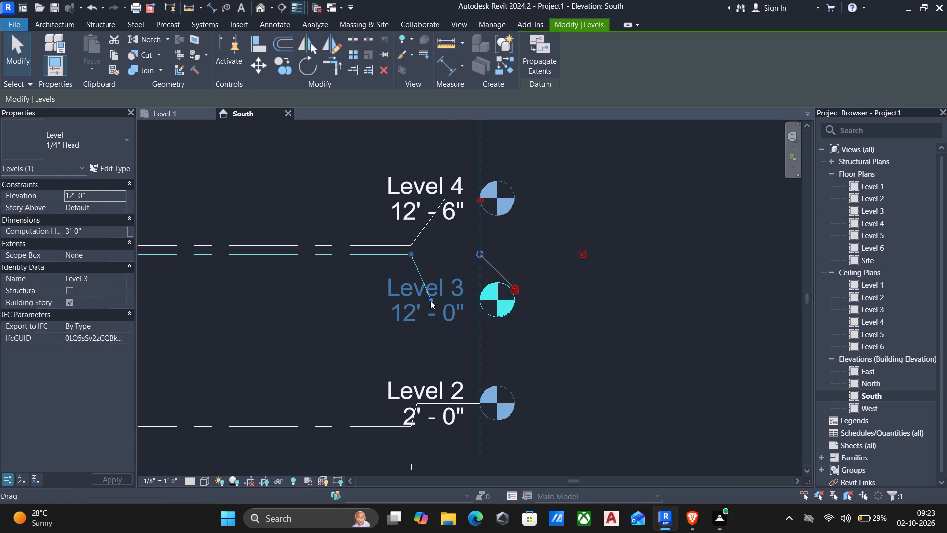
pyautogui.press('Escape')
# Add an elbow to Level 6's line end and raise its level head clear above the Level 5 label.
pyautogui.scroll(-5, 430, 301)
pyautogui.moveTo(418, 316); pyautogui.dragTo(513, 309, button='middle')
pyautogui.scroll(-2, 516, 309)
pyautogui.moveTo(464, 319); pyautogui.dragTo(467, 317, button='middle')
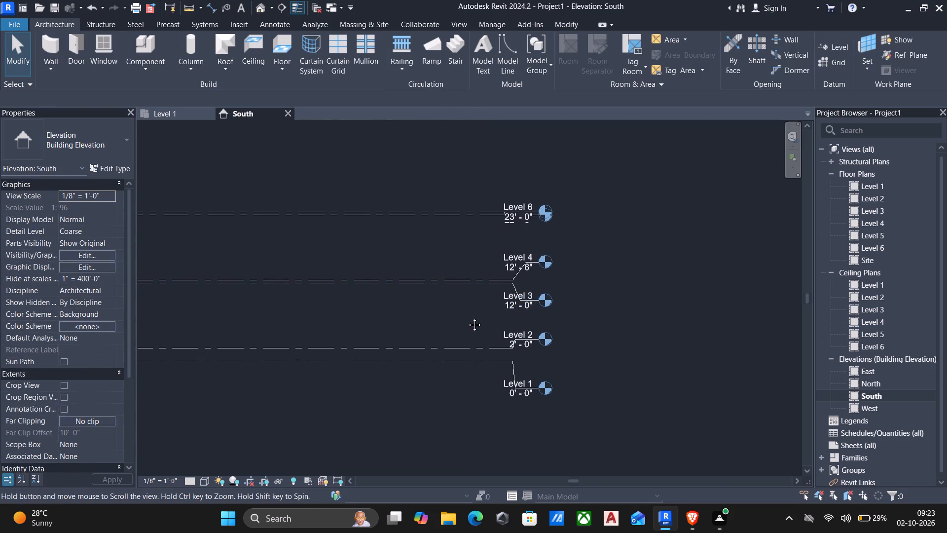
pyautogui.moveTo(467, 317); pyautogui.dragTo(482, 314, button='middle')
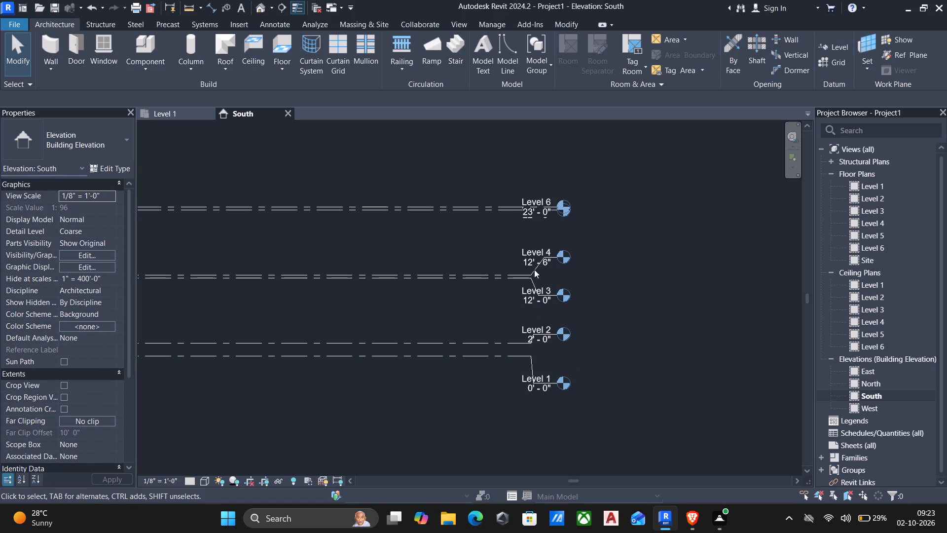
pyautogui.click(508, 206)
pyautogui.scroll(7, 541, 207)
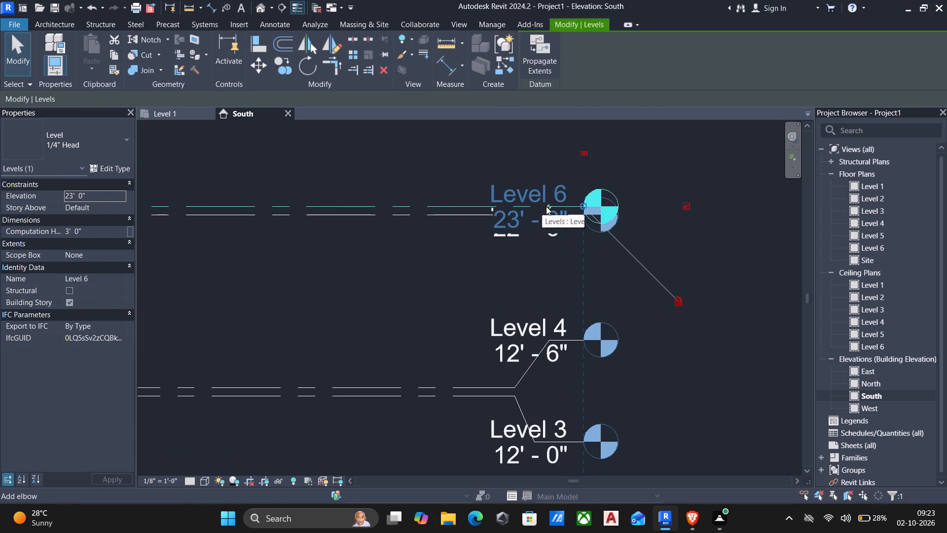
pyautogui.moveTo(549, 207); pyautogui.dragTo(554, 187)
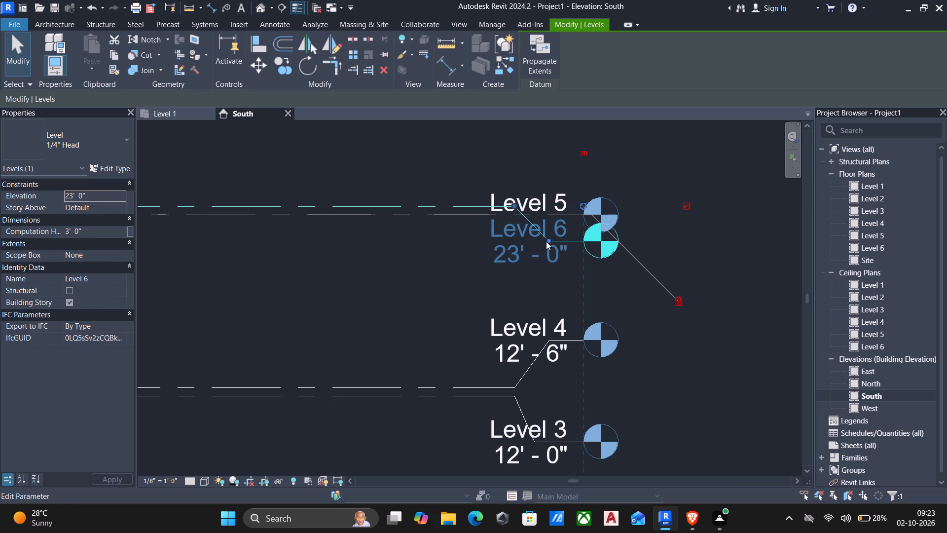
pyautogui.moveTo(549, 240); pyautogui.dragTo(549, 165)
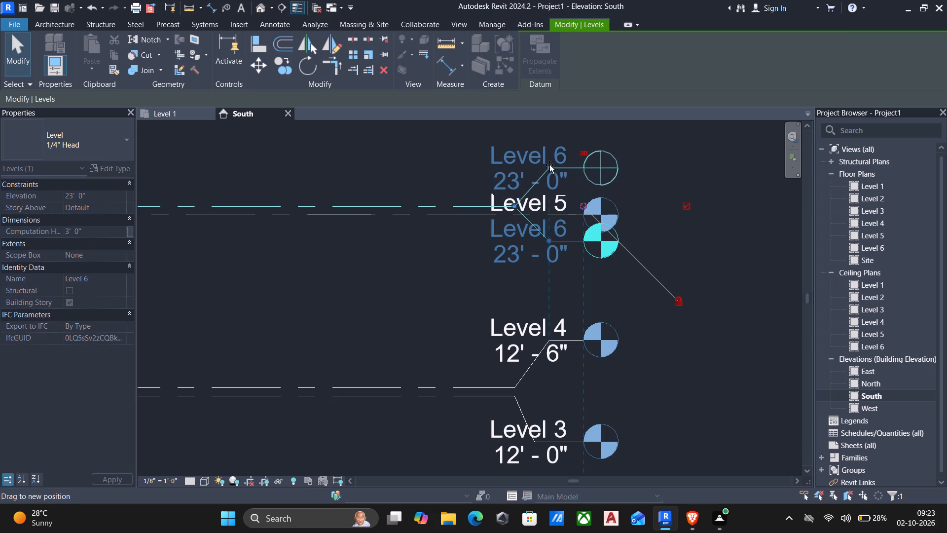
pyautogui.moveTo(549, 165); pyautogui.dragTo(544, 150)
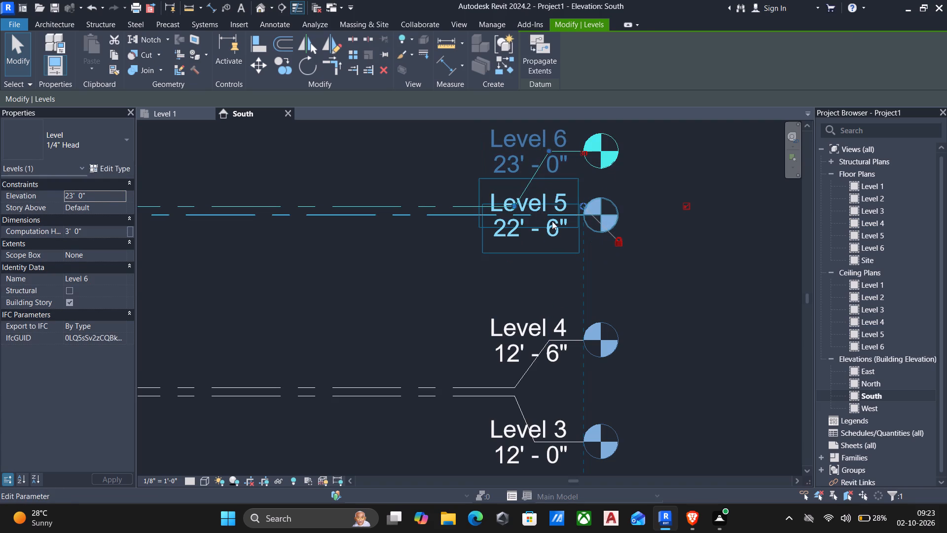
pyautogui.press('Escape')
# Add an elbow to Level 5's line end and lower its level head to between the Level 5 line and Level 4's label.
pyautogui.click(469, 214)
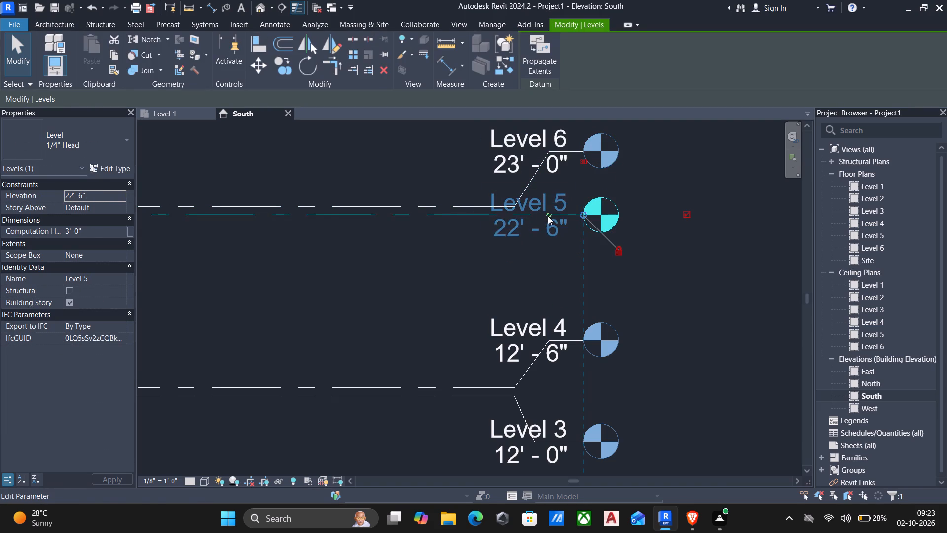
pyautogui.click(548, 216)
pyautogui.moveTo(546, 247); pyautogui.dragTo(522, 270)
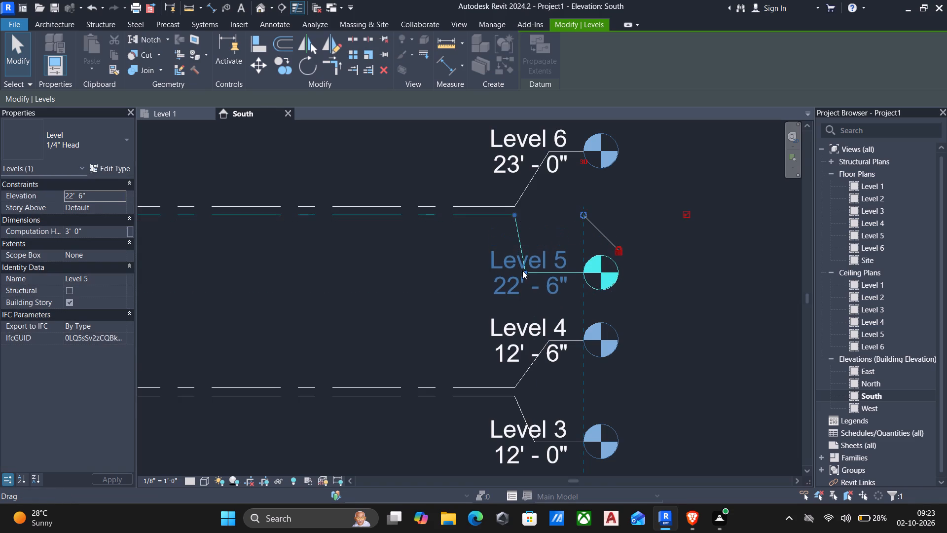
pyautogui.press('Escape')
# Rename Level 1 as "1 GF" and rename its corresponding views as well.
pyautogui.scroll(-4, 521, 278)
pyautogui.moveTo(518, 290); pyautogui.dragTo(572, 266, button='middle')
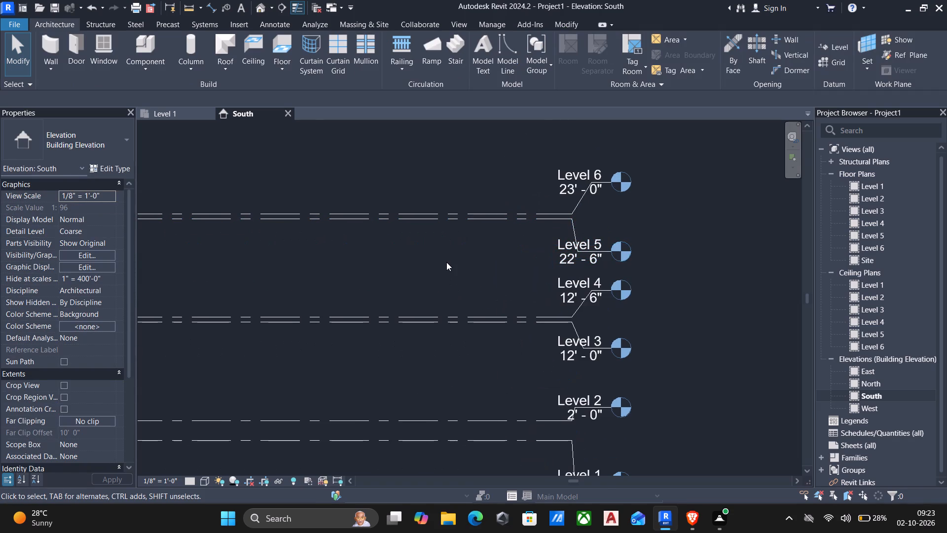
pyautogui.scroll(-3, 446, 261)
pyautogui.moveTo(446, 263); pyautogui.dragTo(513, 259, button='middle')
pyautogui.scroll(-1, 513, 259)
pyautogui.scroll(-1, 474, 287)
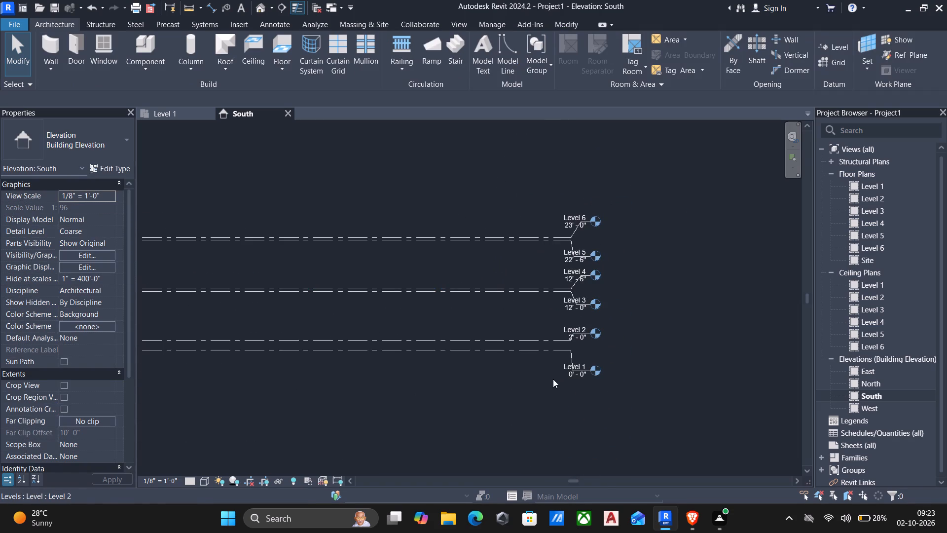
pyautogui.scroll(8, 589, 373)
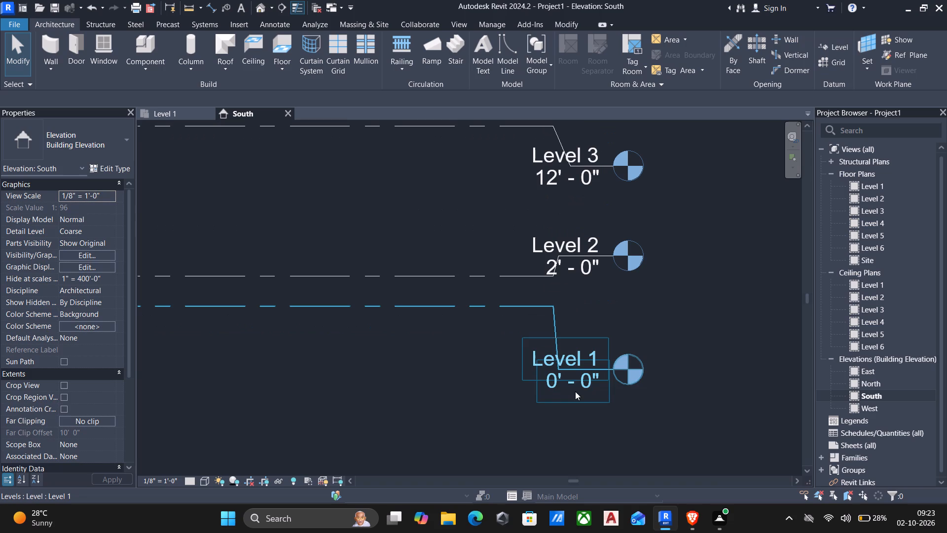
pyautogui.click(561, 358)
pyautogui.press('Escape')
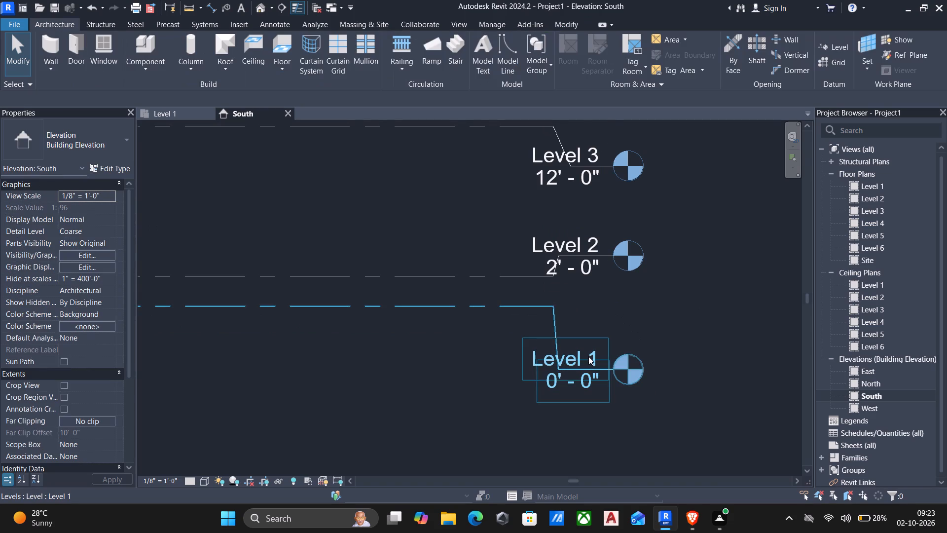
pyautogui.click(588, 356)
pyautogui.click(594, 357)
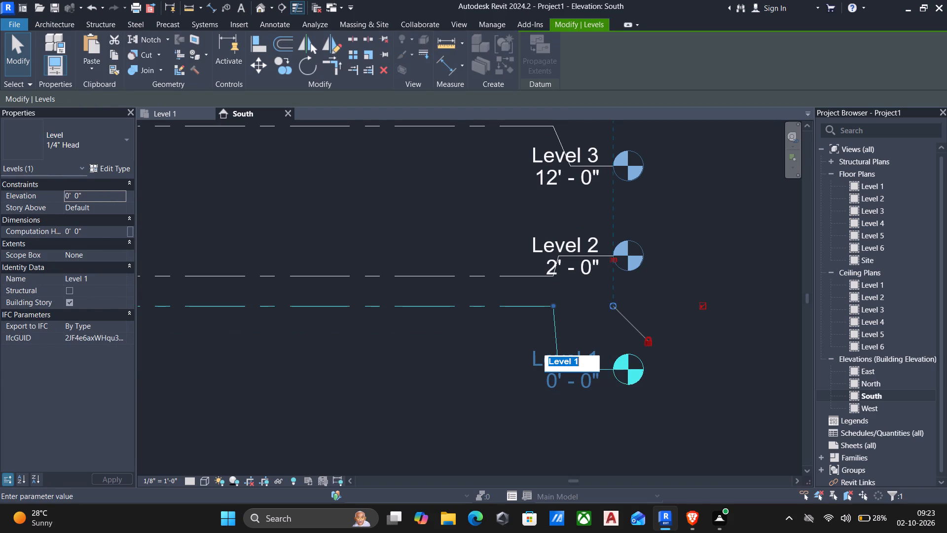
pyautogui.press('BackSpace')
pyautogui.press('1')
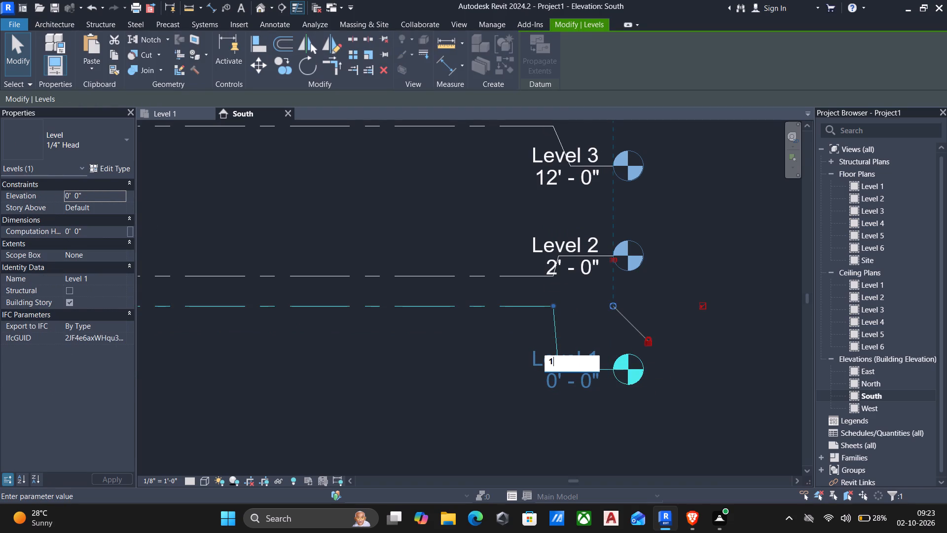
pyautogui.press('space')
pyautogui.press('g')
pyautogui.press('f')
pyautogui.press('BackSpace')
pyautogui.press('BackSpace')
pyautogui.write('GF')
pyautogui.click(393, 370)
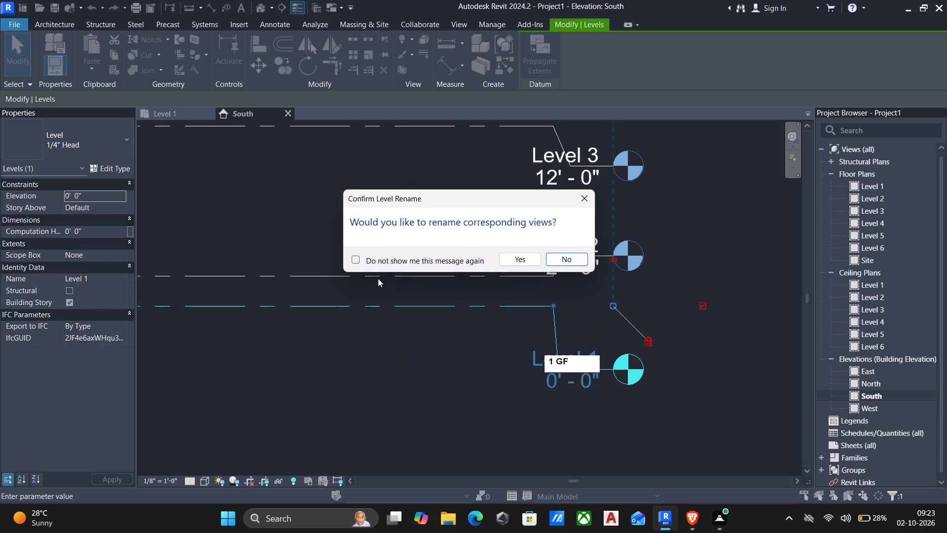
pyautogui.click(526, 261)
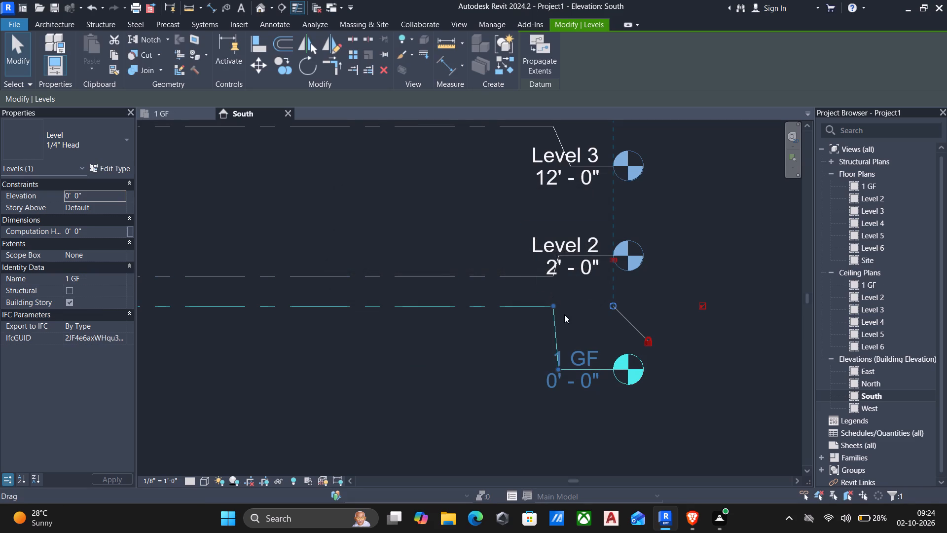
# Rename Level 2 as "2 Sitout L" and rename its corresponding views as well.
pyautogui.click(546, 250)
pyautogui.click(548, 246)
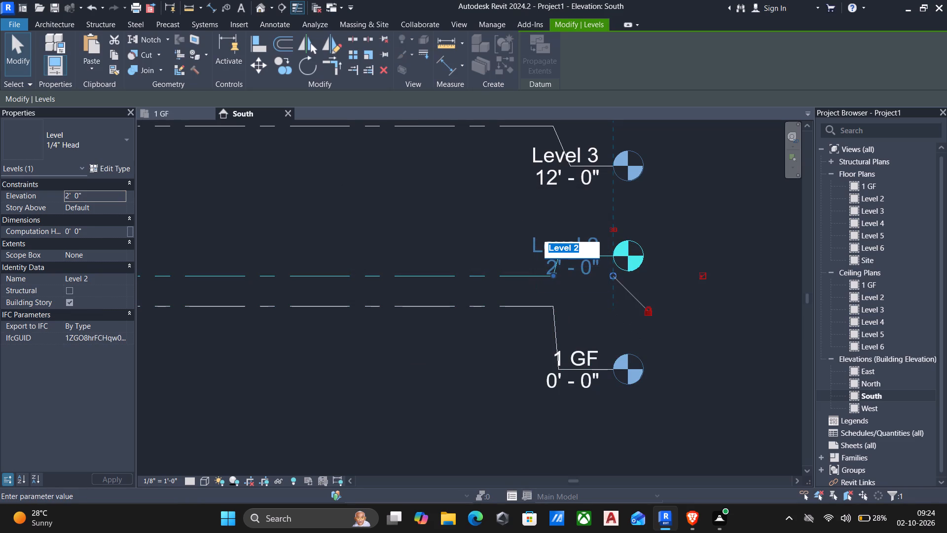
pyautogui.press('BackSpace')
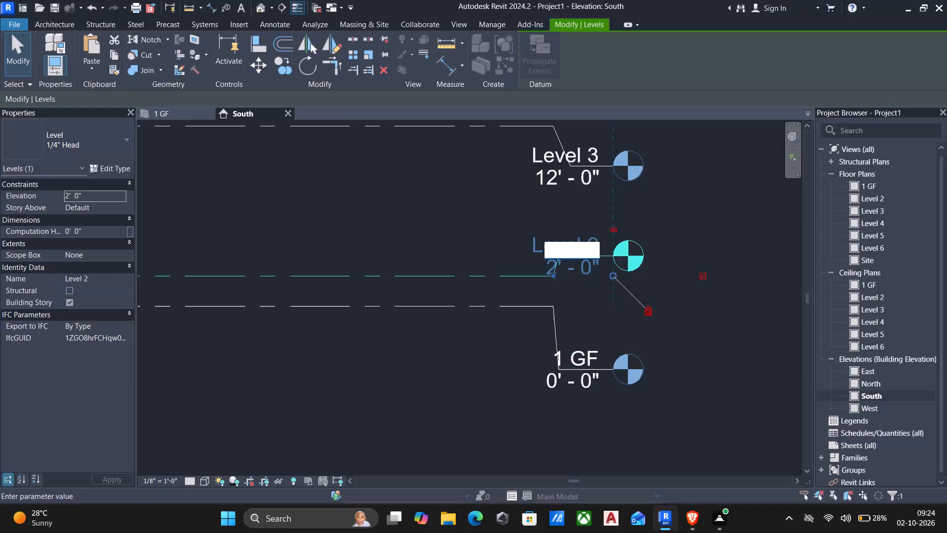
pyautogui.press('2')
pyautogui.press('space')
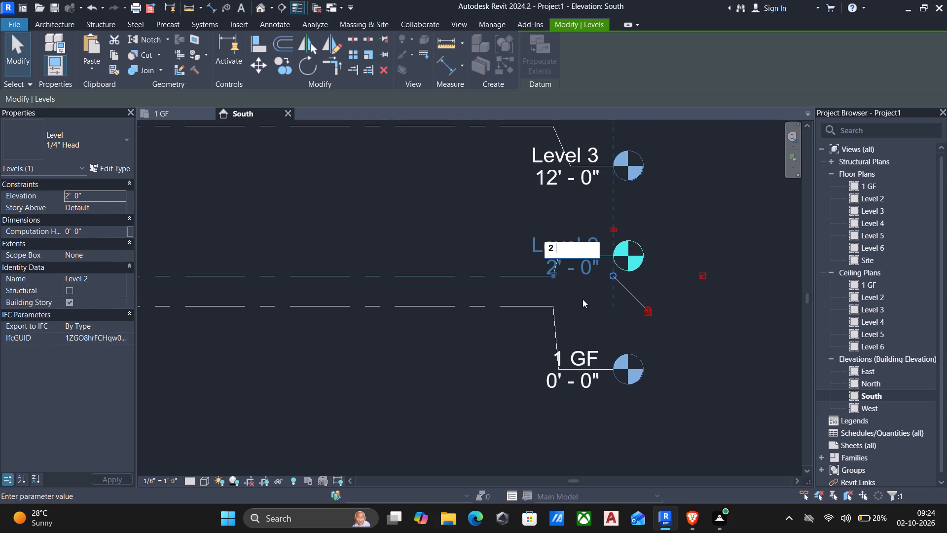
pyautogui.press('s')
pyautogui.write('out')
pyautogui.press('space')
pyautogui.click(409, 247)
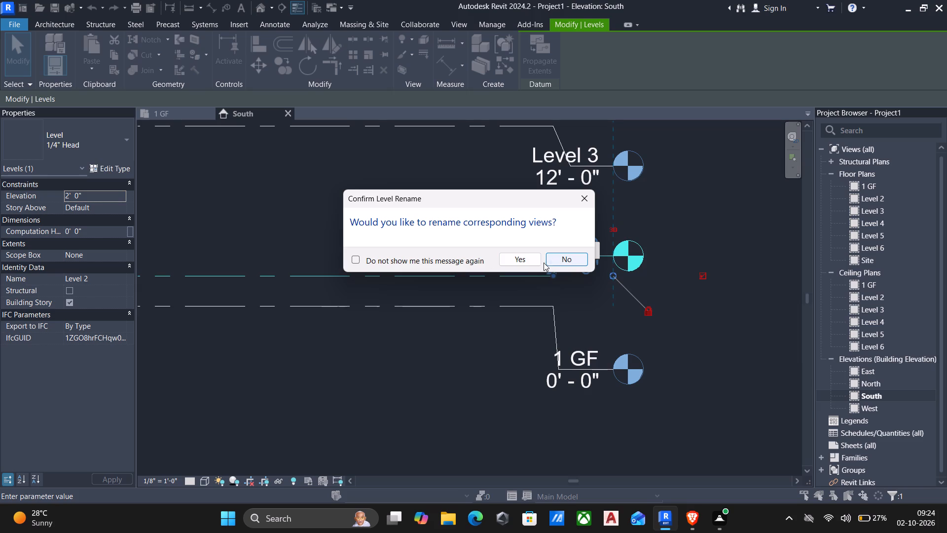
pyautogui.click(524, 260)
# Rename Level 3 as "3 SLAB" and rename its corresponding views as well.
pyautogui.scroll(-2, 492, 230)
pyautogui.moveTo(492, 230); pyautogui.dragTo(506, 295, button='middle')
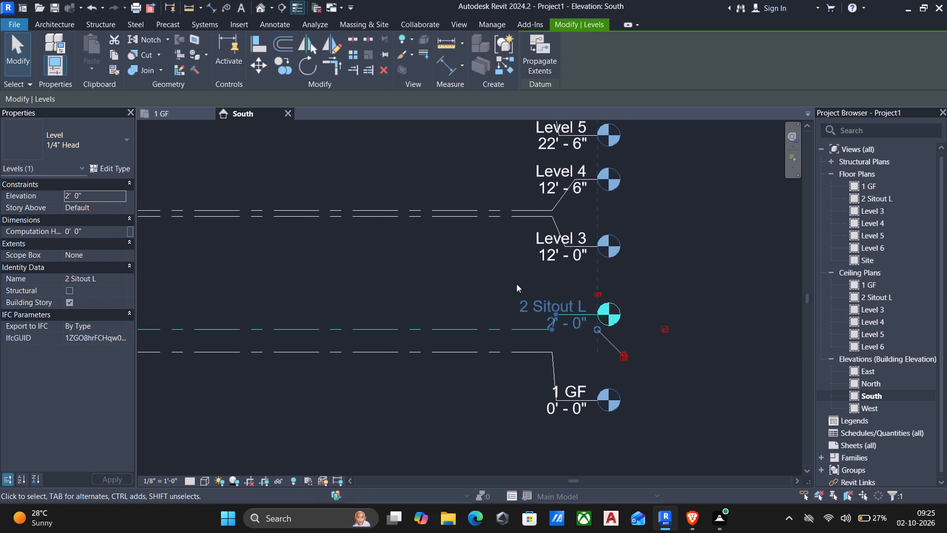
pyautogui.click(561, 235)
pyautogui.click(580, 238)
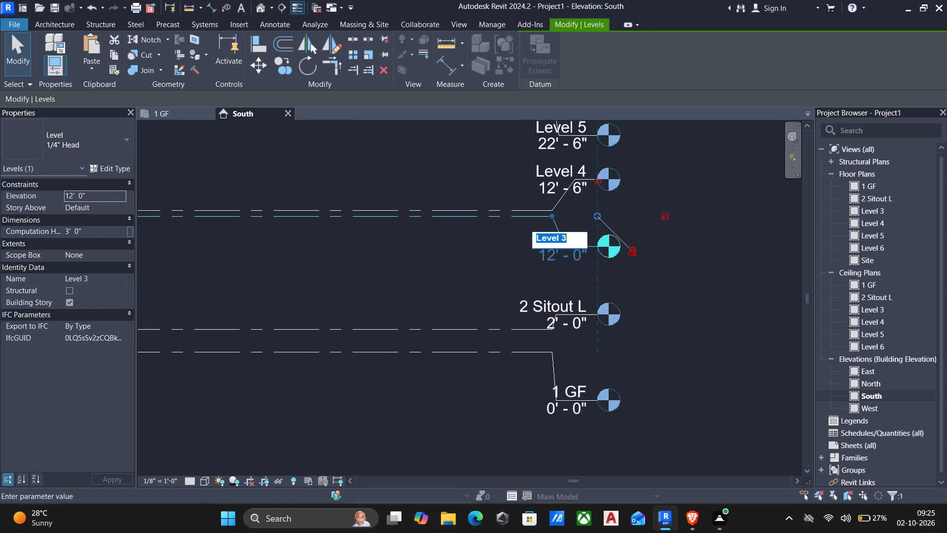
pyautogui.press('BackSpace')
pyautogui.press('3')
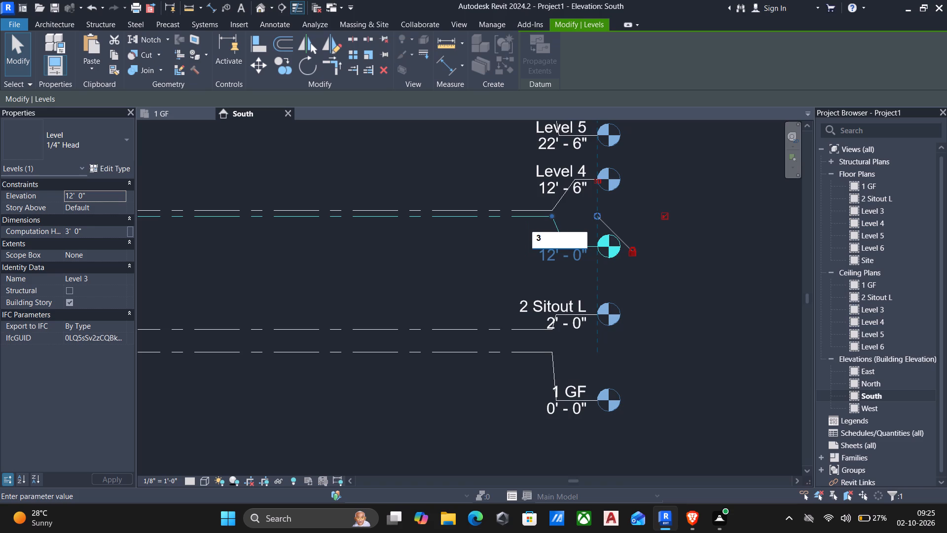
pyautogui.press('space')
pyautogui.write('SLAB')
pyautogui.click(470, 290)
pyautogui.click(529, 253)
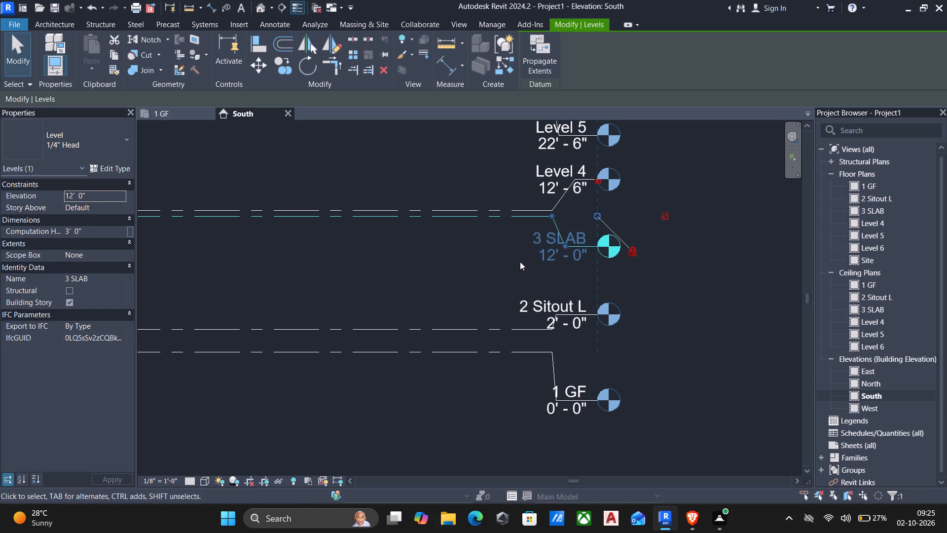
# Rename Level 4 as "2 SFLOOR" and rename its corresponding views as well.
pyautogui.scroll(-2, 519, 262)
pyautogui.moveTo(512, 266); pyautogui.dragTo(512, 284, button='middle')
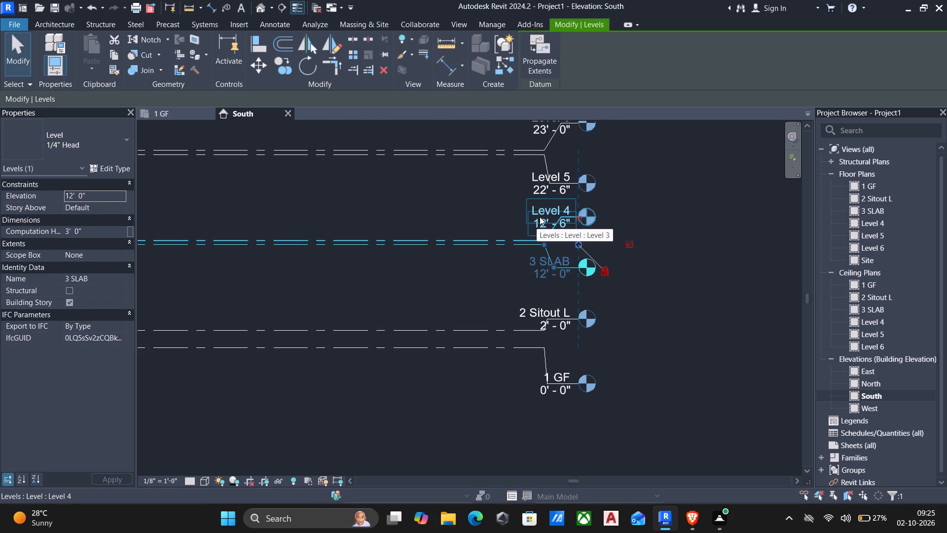
pyautogui.click(563, 211)
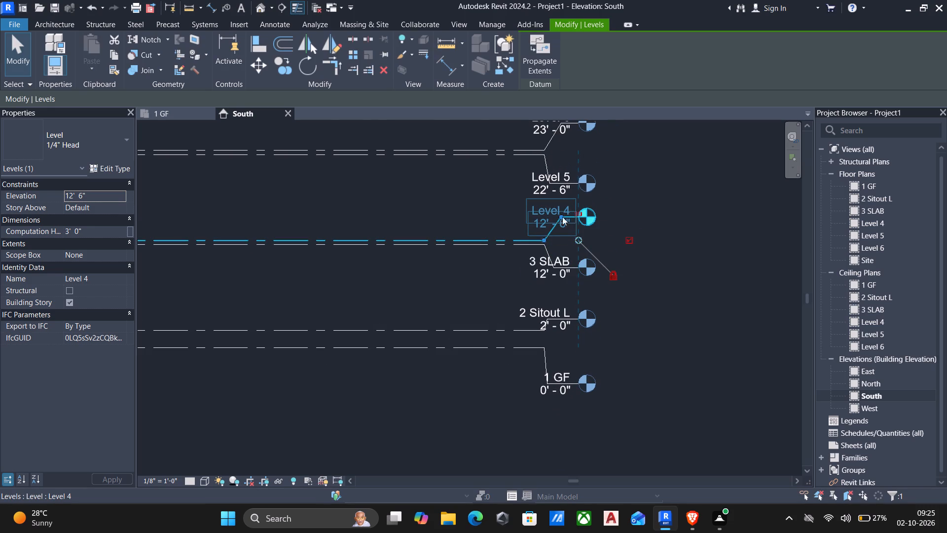
pyautogui.click(561, 210)
pyautogui.click(570, 211)
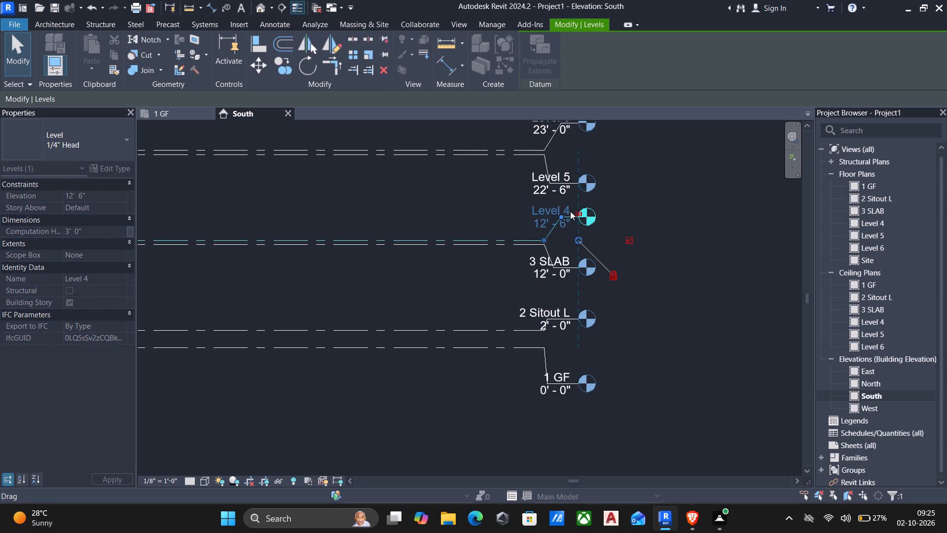
pyautogui.scroll(5, 560, 210)
pyautogui.click(574, 210)
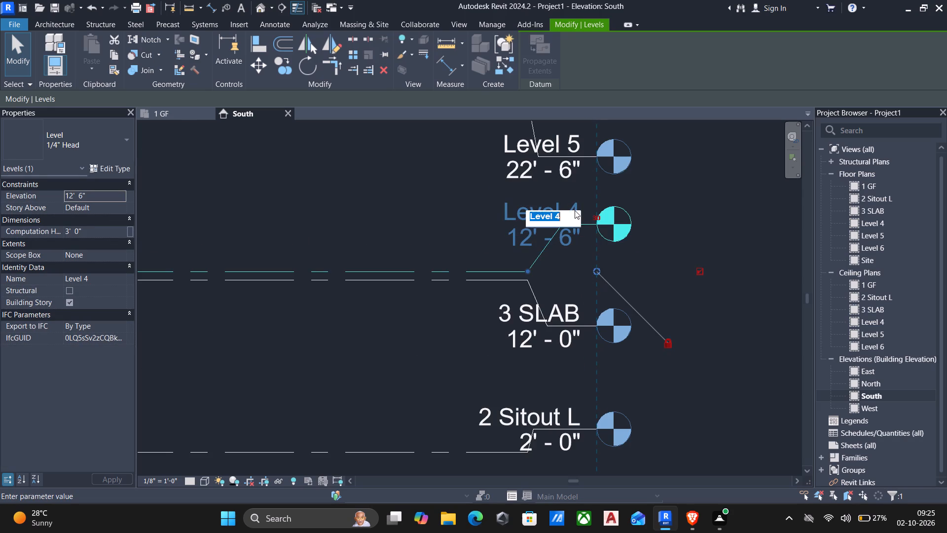
pyautogui.press('BackSpace')
pyautogui.press('2')
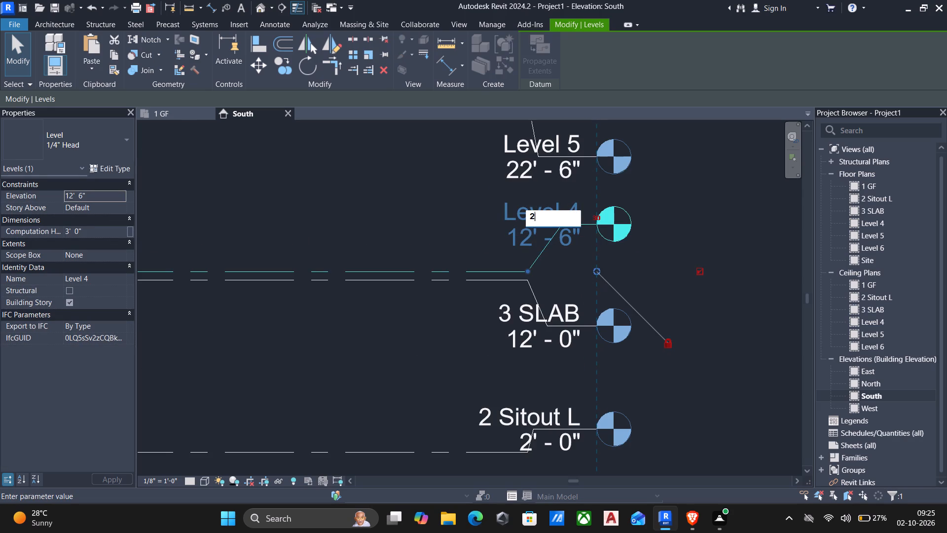
pyautogui.press('space')
pyautogui.write('SF')
pyautogui.write('LOOR')
pyautogui.press('Return')
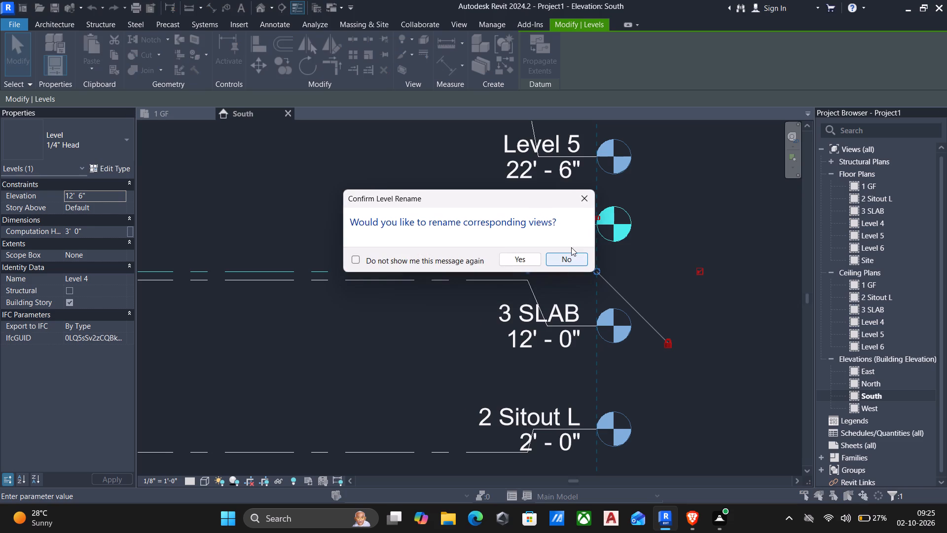
pyautogui.click(510, 261)
# Rename Level 5 at elevation 22' - 6", starting the new name with "2" followed by a space.
pyautogui.scroll(-2, 494, 251)
pyautogui.scroll(1, 484, 241)
pyautogui.moveTo(485, 241); pyautogui.dragTo(508, 290, button='middle')
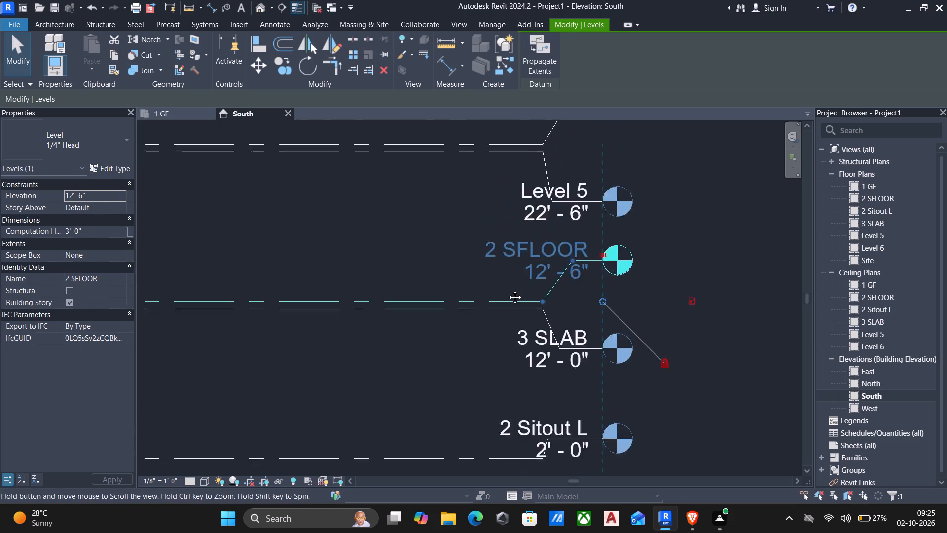
pyautogui.moveTo(508, 290); pyautogui.dragTo(514, 320, button='middle')
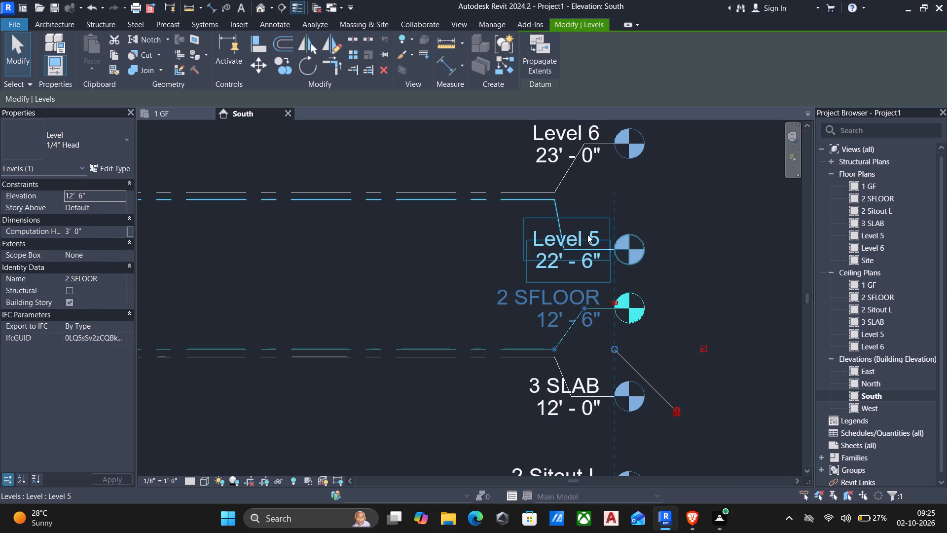
pyautogui.click(593, 238)
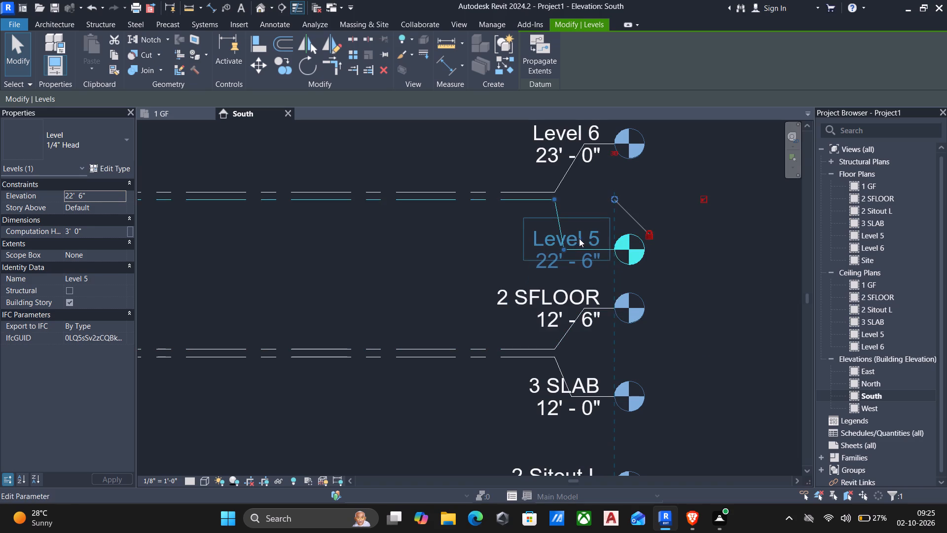
pyautogui.click(579, 238)
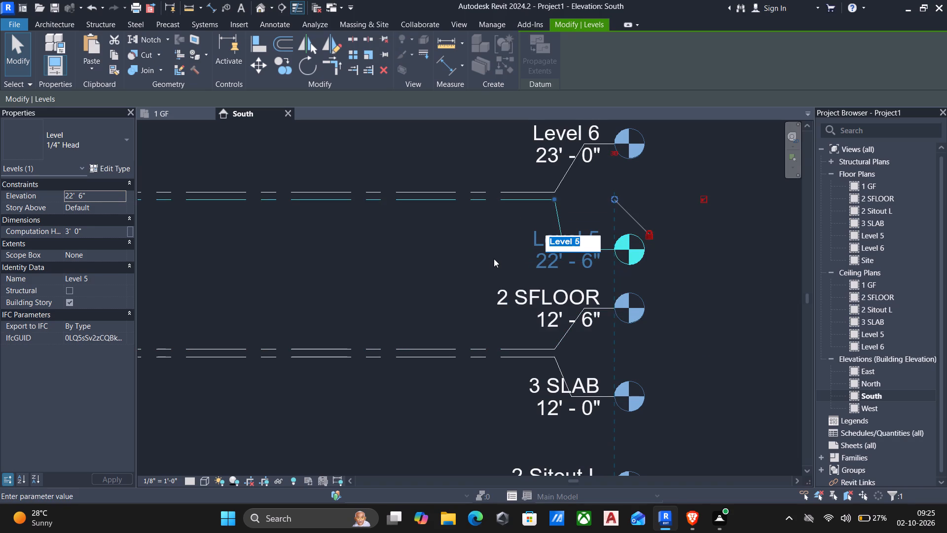
pyautogui.press('BackSpace')
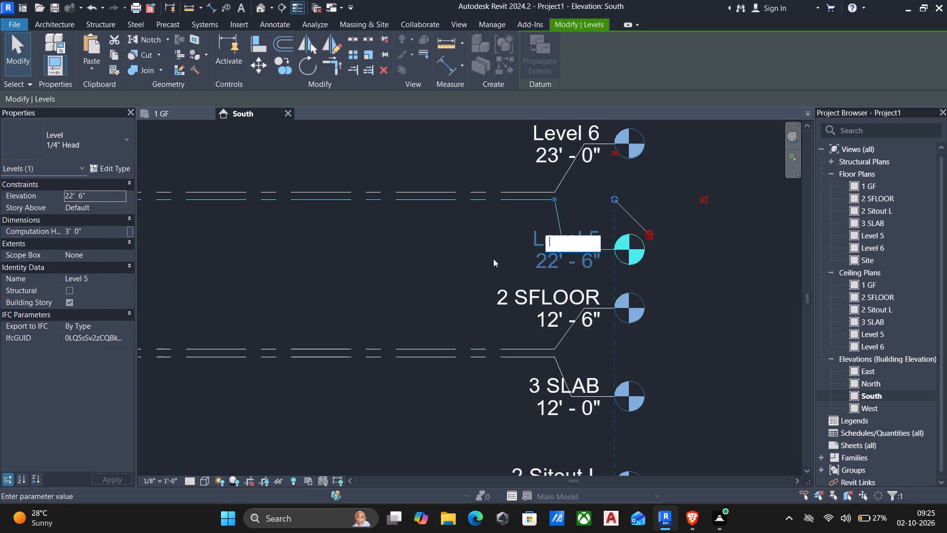
pyautogui.press('2')
pyautogui.press('space')
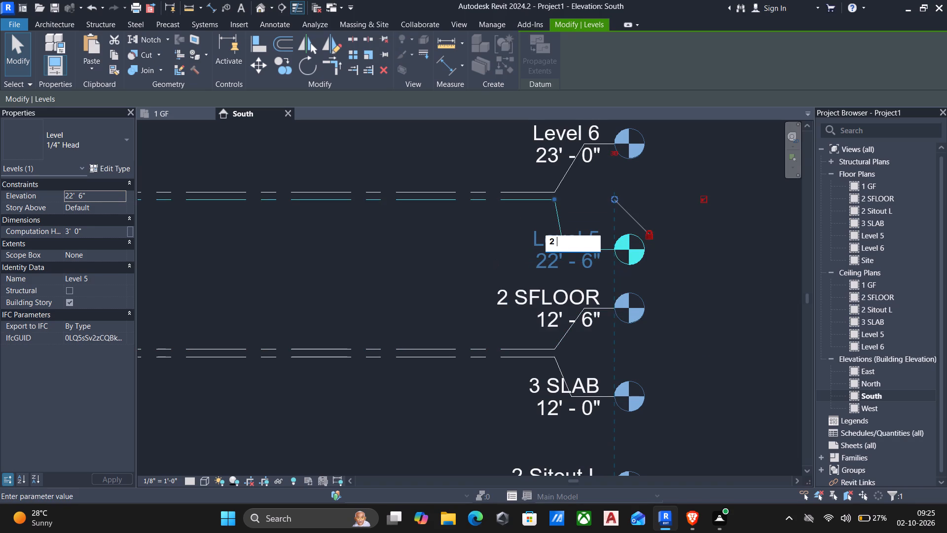
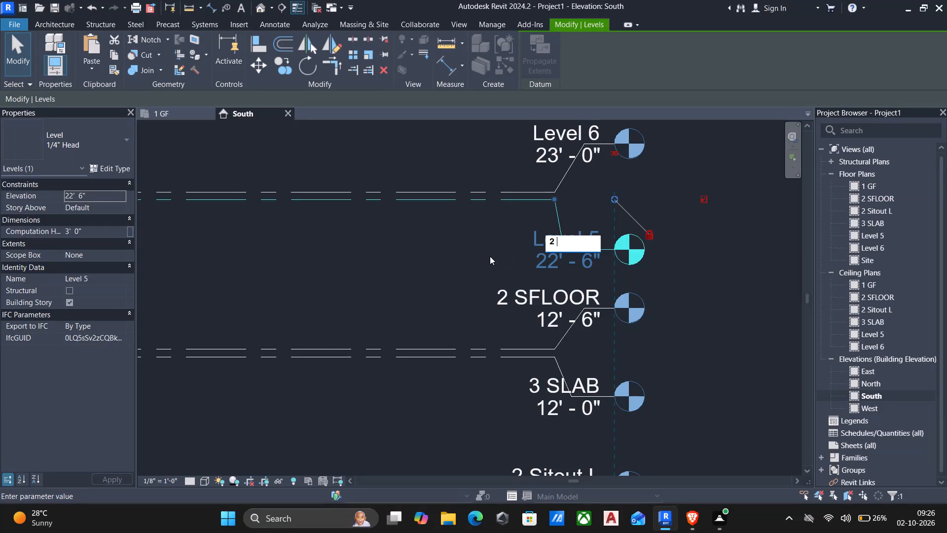
# Complete the new name of the level at elevation 22' - 6" as "2 SLAB L" and rename its corresponding views as well.
pyautogui.scroll(-2, 524, 277)
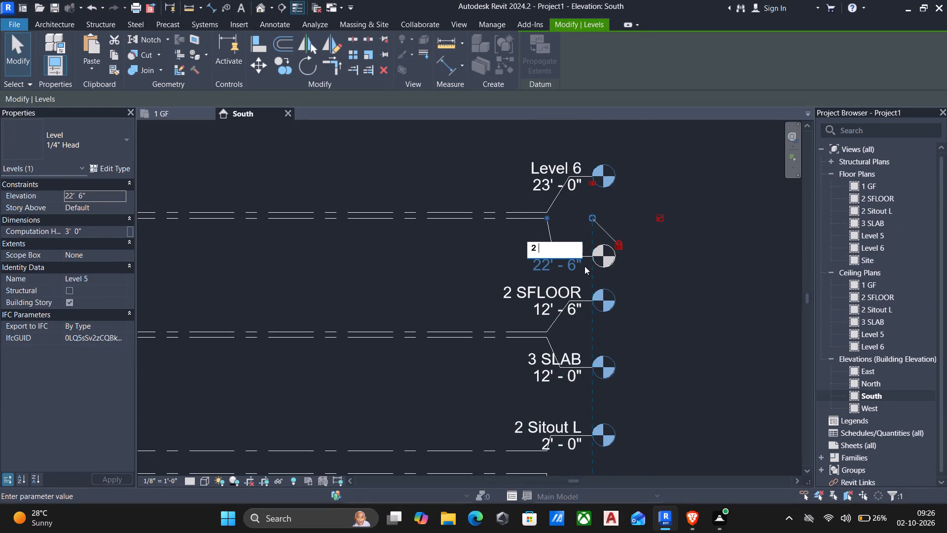
pyautogui.press('s')
pyautogui.press('l')
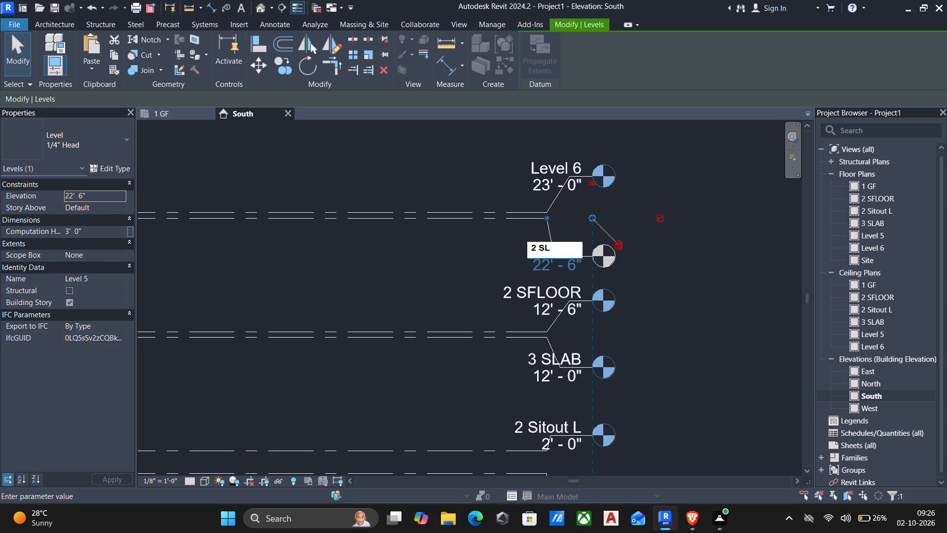
pyautogui.write('AB L')
pyautogui.press('Return')
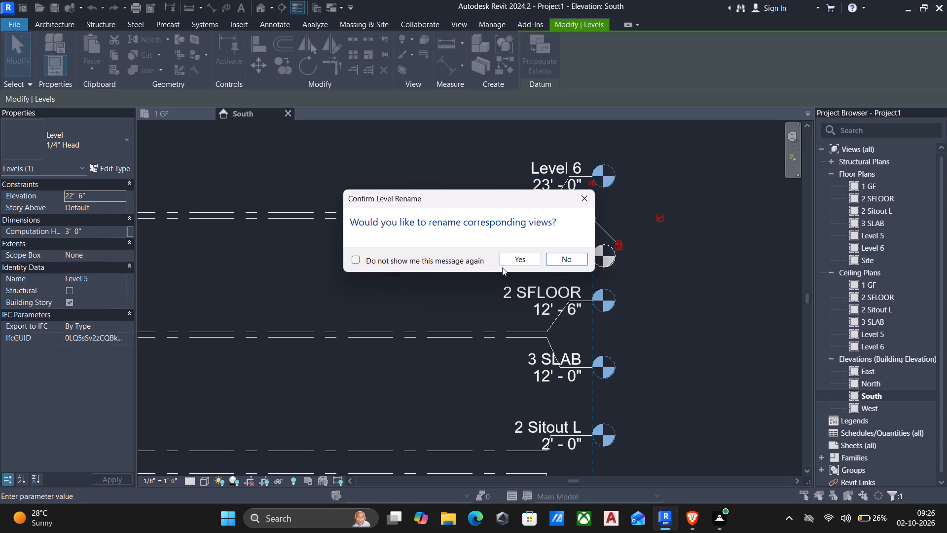
pyautogui.click(507, 260)
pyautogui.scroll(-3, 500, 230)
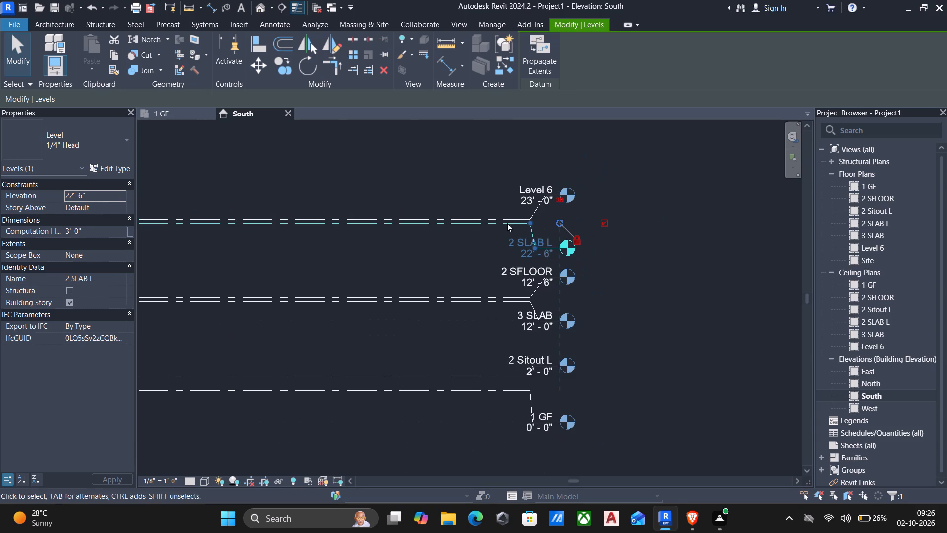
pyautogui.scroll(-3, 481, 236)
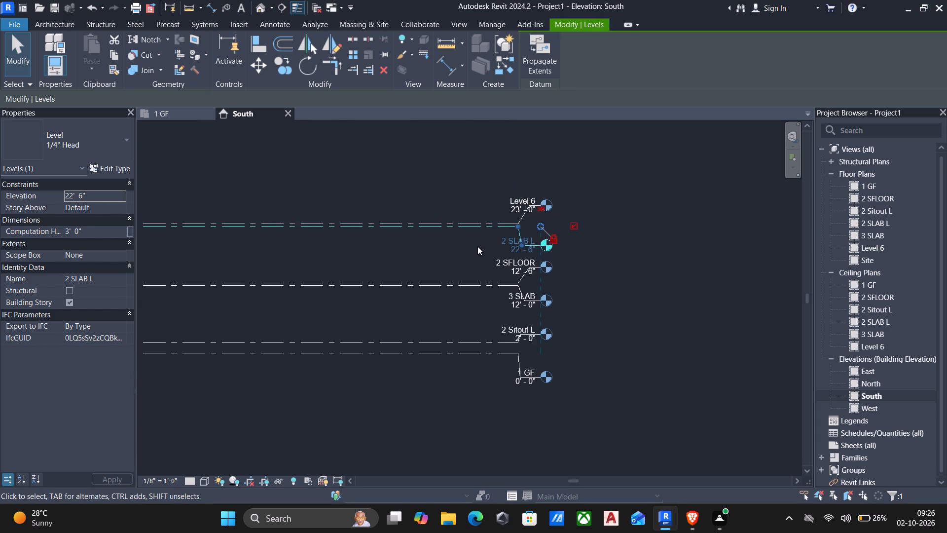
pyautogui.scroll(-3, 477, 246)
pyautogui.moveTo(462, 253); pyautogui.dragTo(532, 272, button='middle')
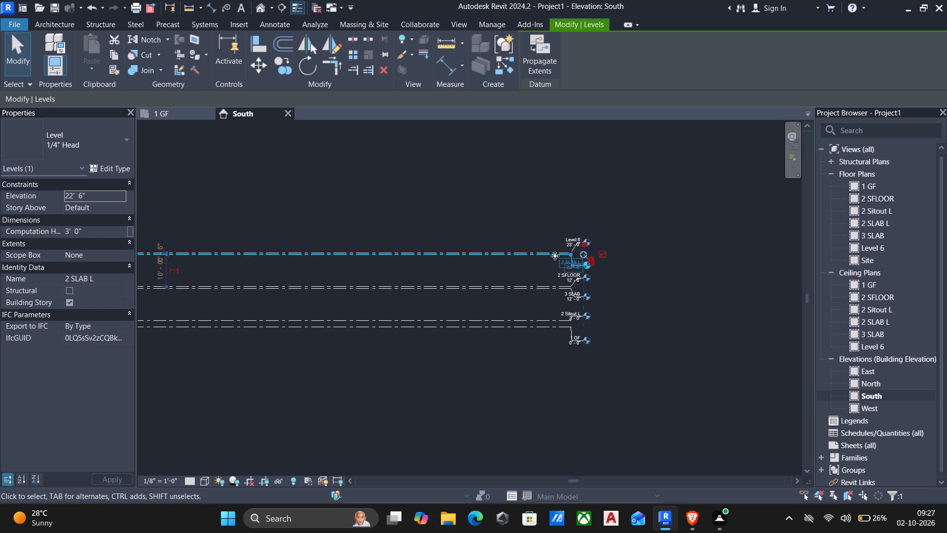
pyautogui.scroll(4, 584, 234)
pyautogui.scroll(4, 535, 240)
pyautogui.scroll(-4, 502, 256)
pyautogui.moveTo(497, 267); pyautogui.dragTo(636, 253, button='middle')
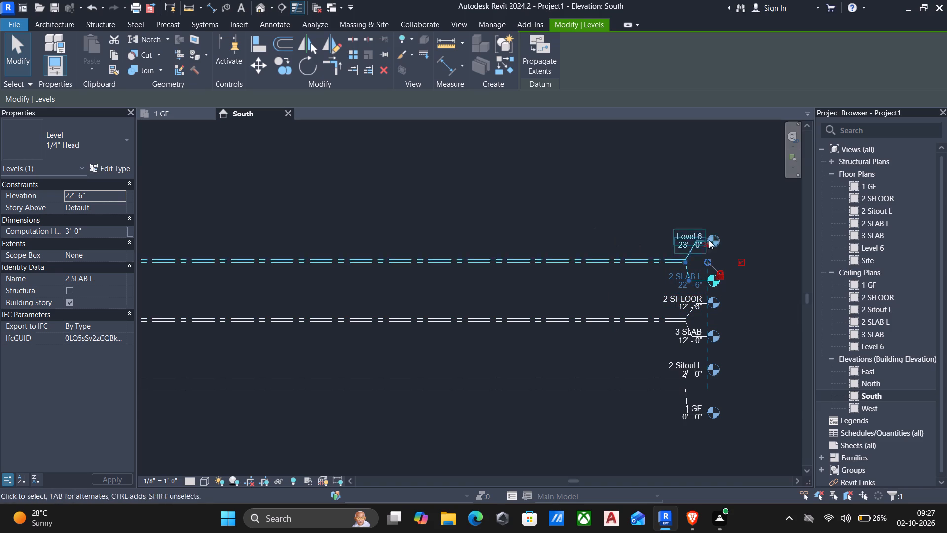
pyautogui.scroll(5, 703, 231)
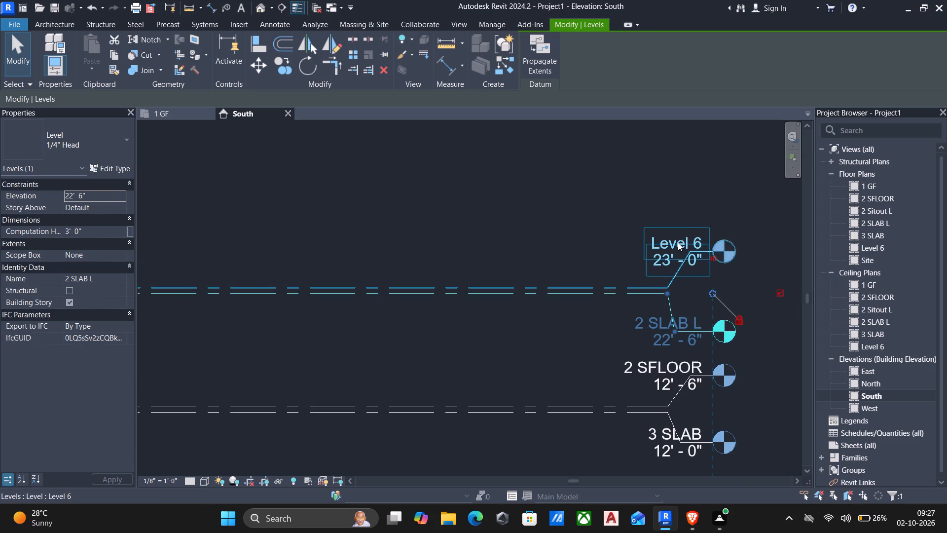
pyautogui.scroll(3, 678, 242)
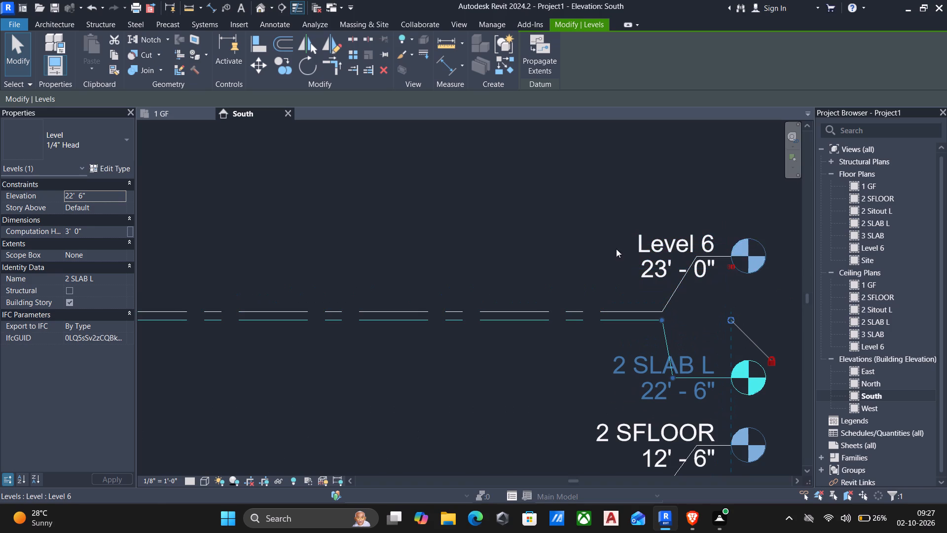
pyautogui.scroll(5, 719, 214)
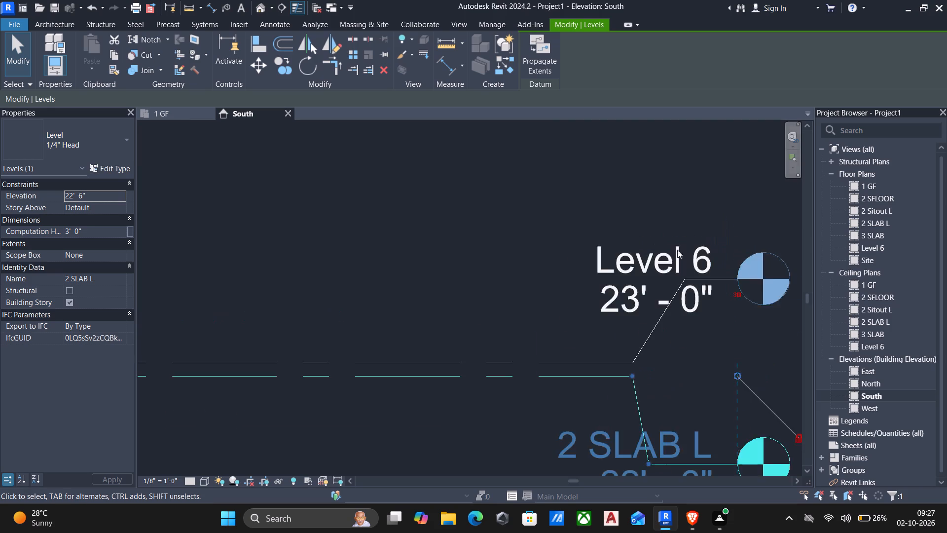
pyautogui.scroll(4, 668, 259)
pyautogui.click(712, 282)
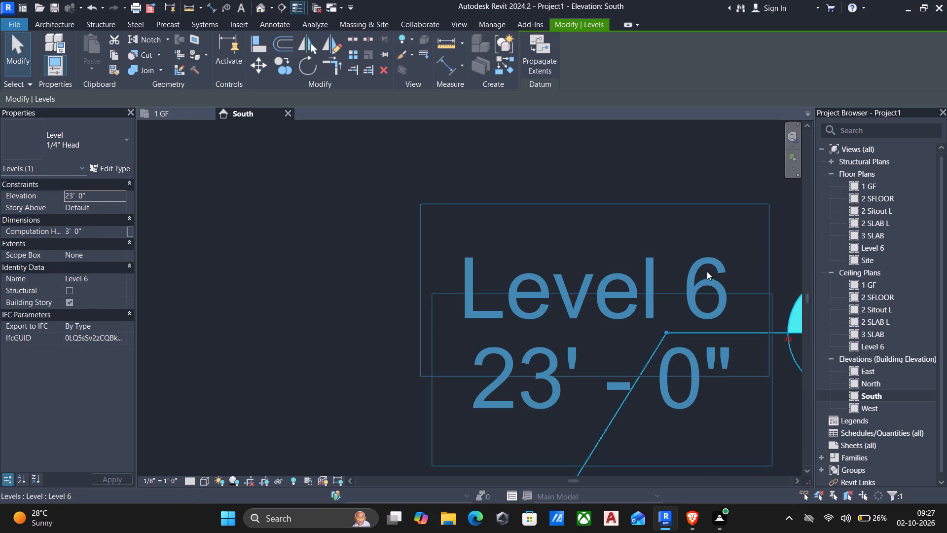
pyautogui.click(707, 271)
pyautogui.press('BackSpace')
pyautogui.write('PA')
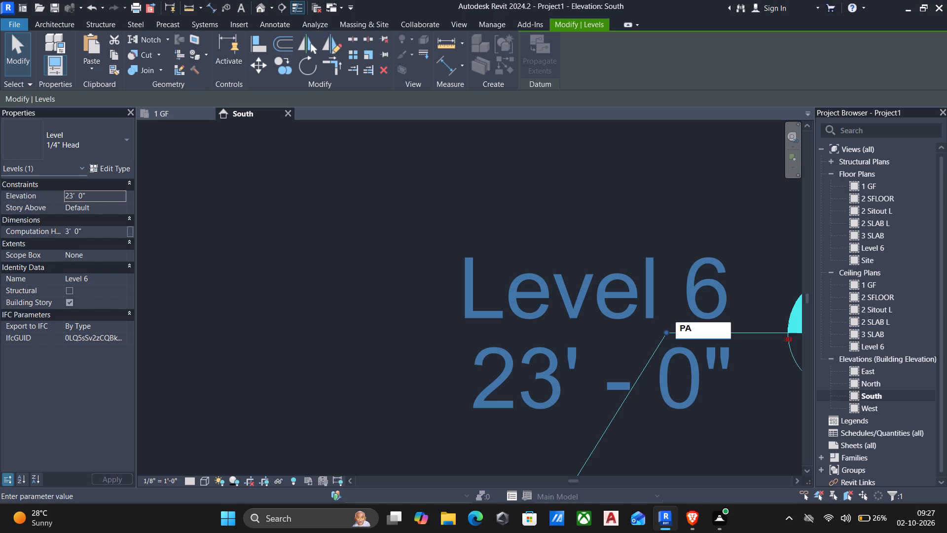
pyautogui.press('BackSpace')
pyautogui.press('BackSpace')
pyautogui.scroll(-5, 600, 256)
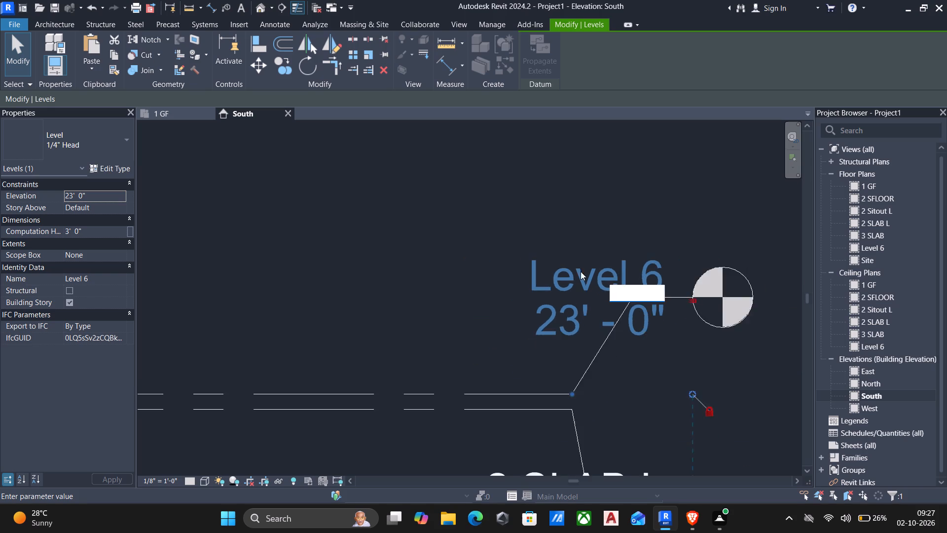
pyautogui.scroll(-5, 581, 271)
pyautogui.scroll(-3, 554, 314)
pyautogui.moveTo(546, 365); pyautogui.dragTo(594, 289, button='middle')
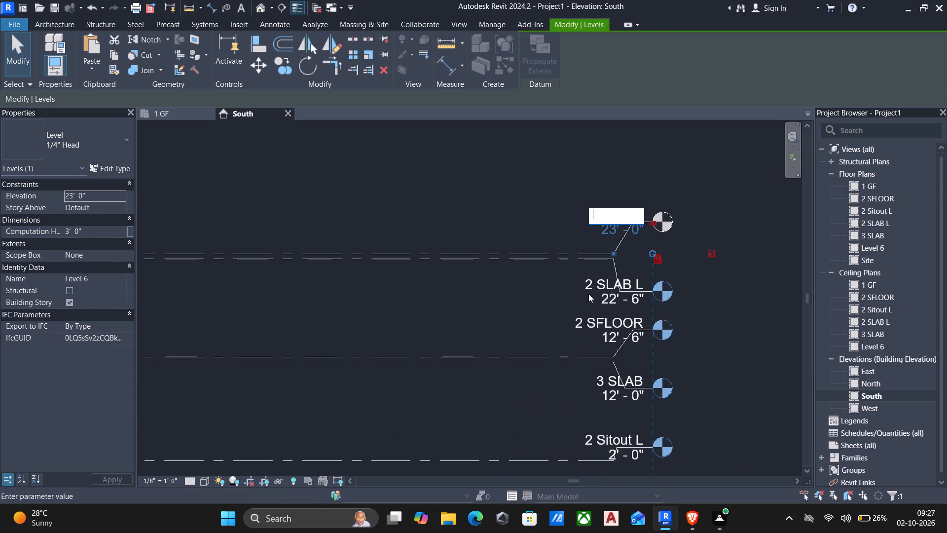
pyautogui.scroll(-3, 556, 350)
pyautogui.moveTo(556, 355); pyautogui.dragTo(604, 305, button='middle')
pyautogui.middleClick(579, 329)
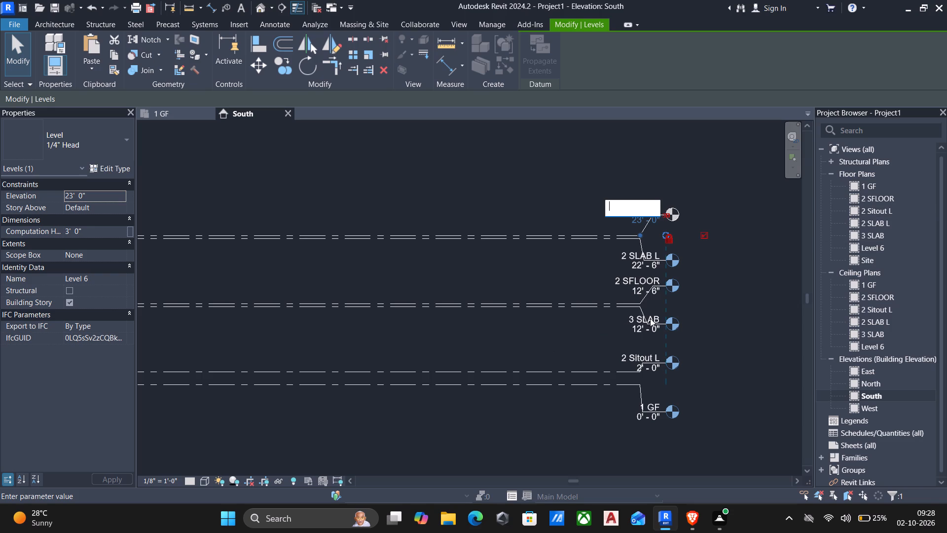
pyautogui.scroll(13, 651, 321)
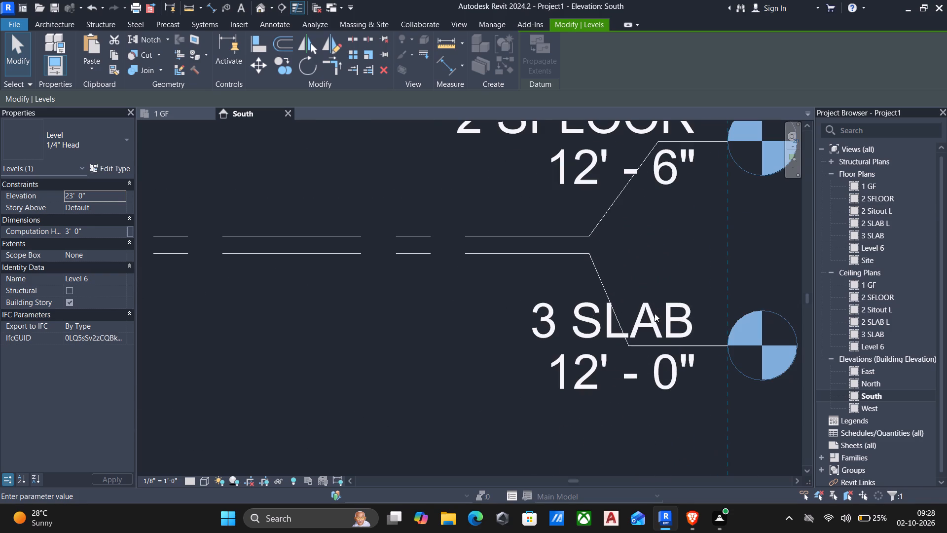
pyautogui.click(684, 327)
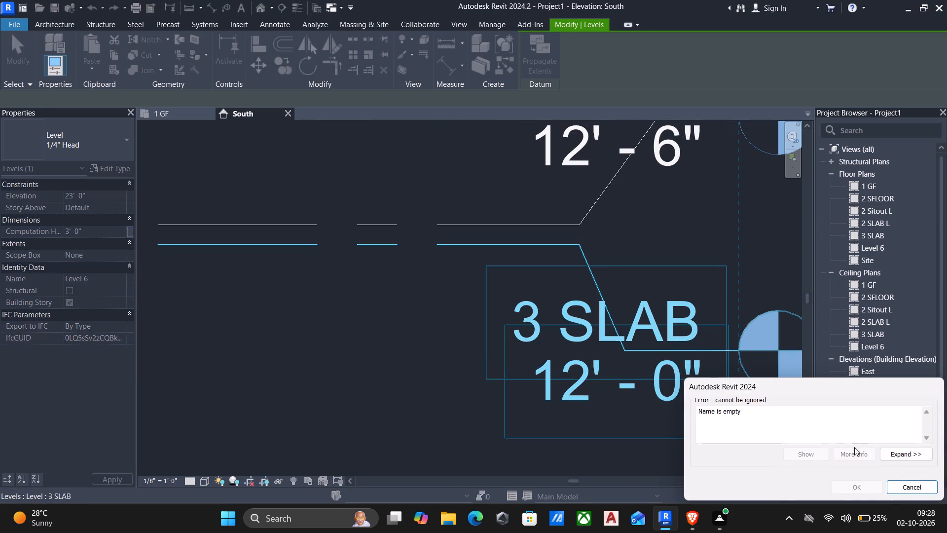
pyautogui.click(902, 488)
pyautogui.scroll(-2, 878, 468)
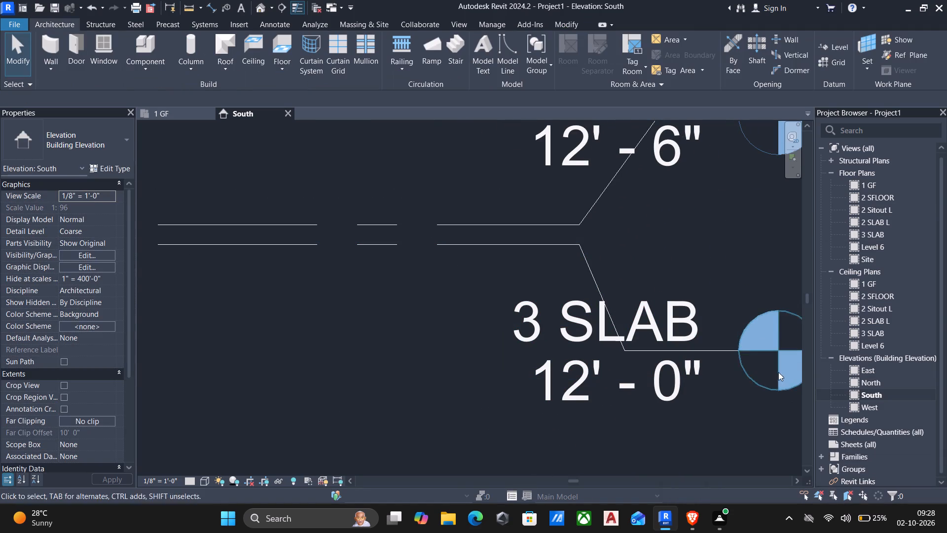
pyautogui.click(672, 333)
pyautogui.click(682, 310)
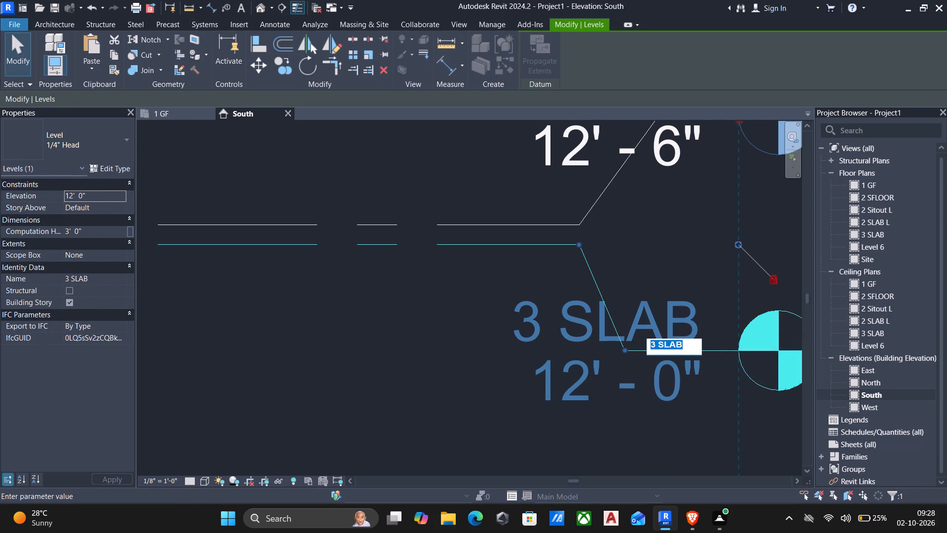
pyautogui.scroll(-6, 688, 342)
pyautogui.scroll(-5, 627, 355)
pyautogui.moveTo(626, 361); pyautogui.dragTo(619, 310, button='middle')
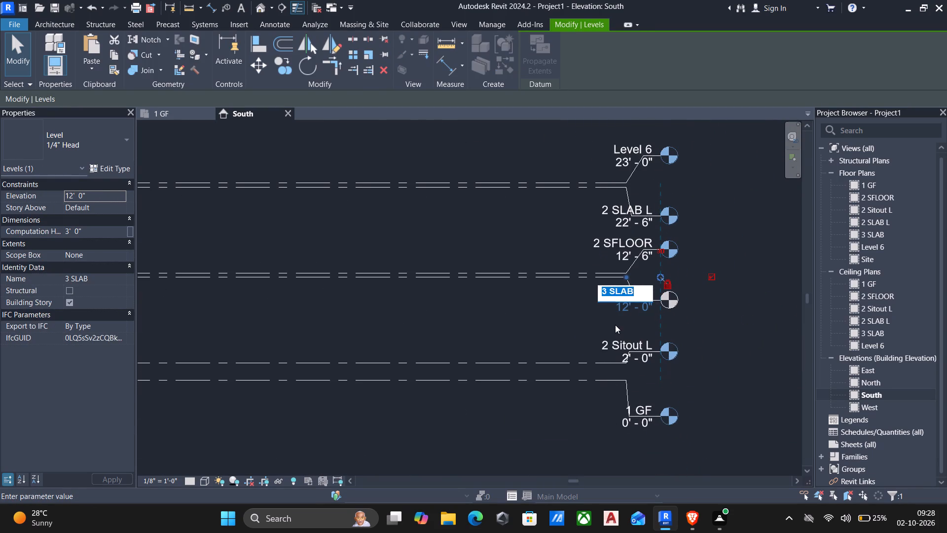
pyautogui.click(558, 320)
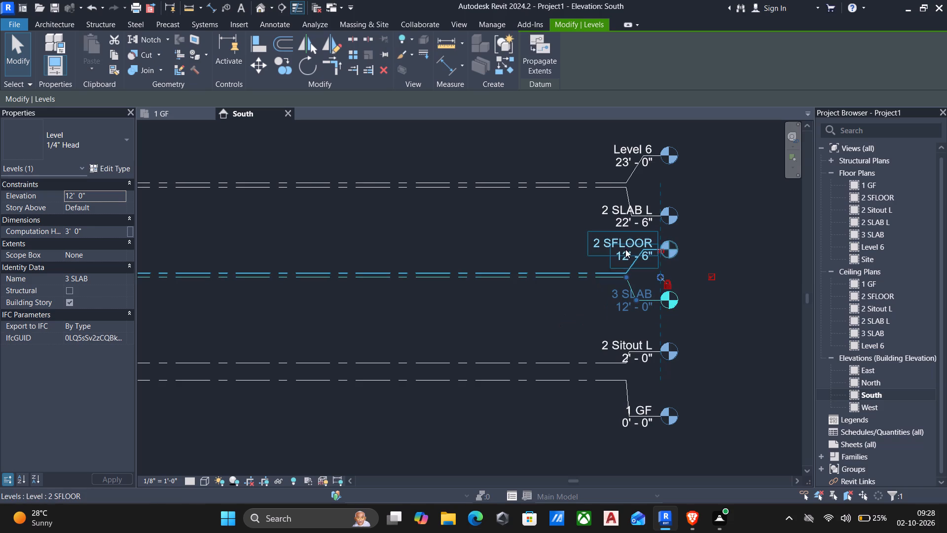
# Rename the "2 SFLOOR" level at 12' - 6" as "4 SFLOOR" and rename its corresponding views as well.
pyautogui.click(625, 238)
pyautogui.scroll(5, 638, 238)
pyautogui.click(649, 240)
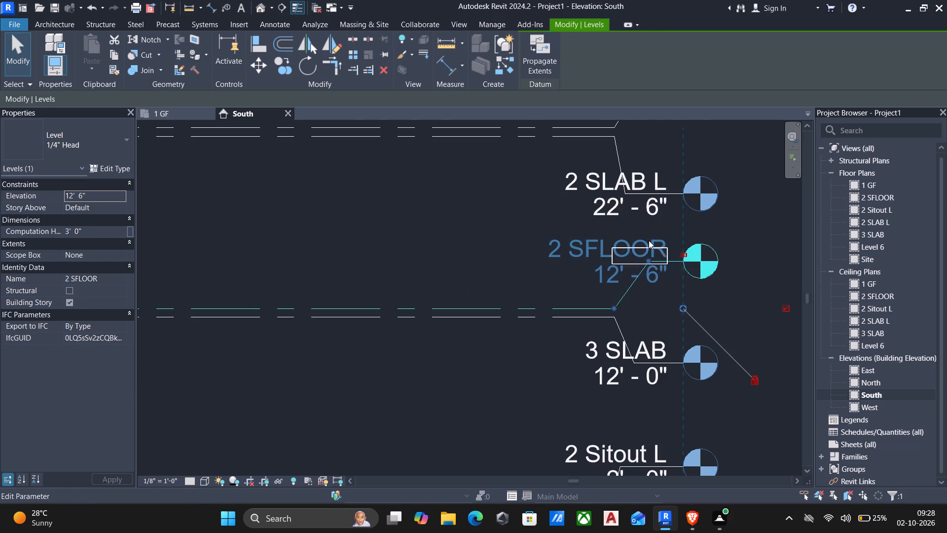
pyautogui.click(627, 260)
pyautogui.press('Left')
pyautogui.press('Left')
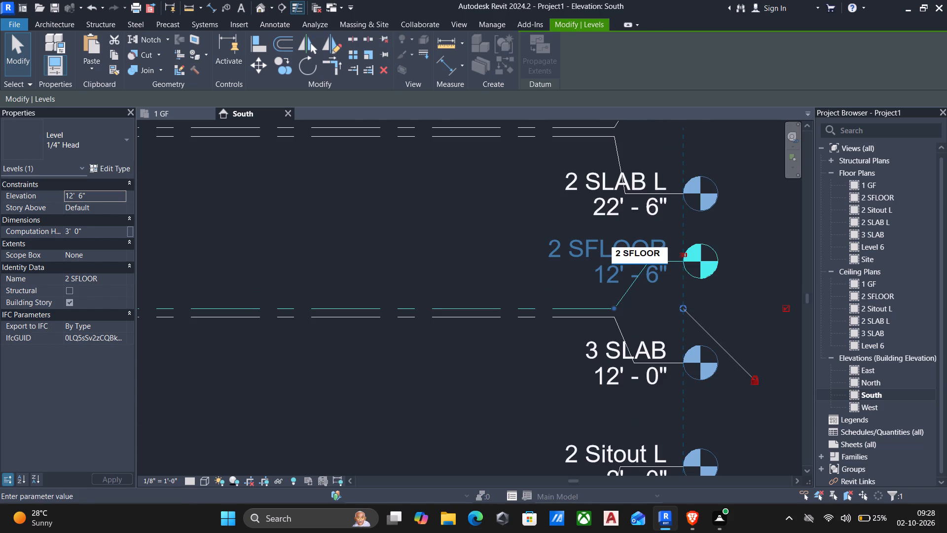
pyautogui.press('BackSpace')
pyautogui.press('4')
pyautogui.press('Return')
pyautogui.scroll(-1, 464, 296)
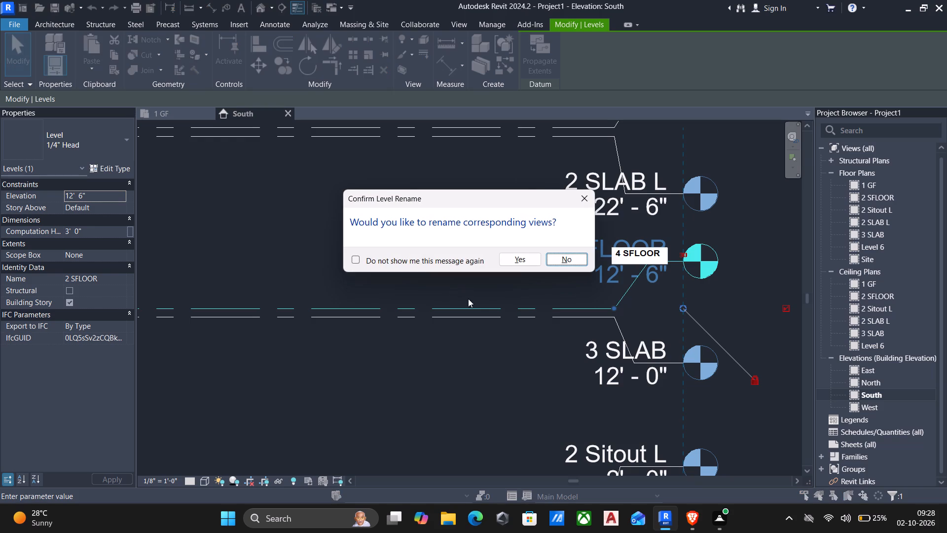
pyautogui.scroll(-1, 468, 299)
pyautogui.click(531, 257)
# Rename the "2 SLAB L" level at 22' - 6" as "5 SLAB L" and rename its corresponding views as well.
pyautogui.scroll(-2, 540, 263)
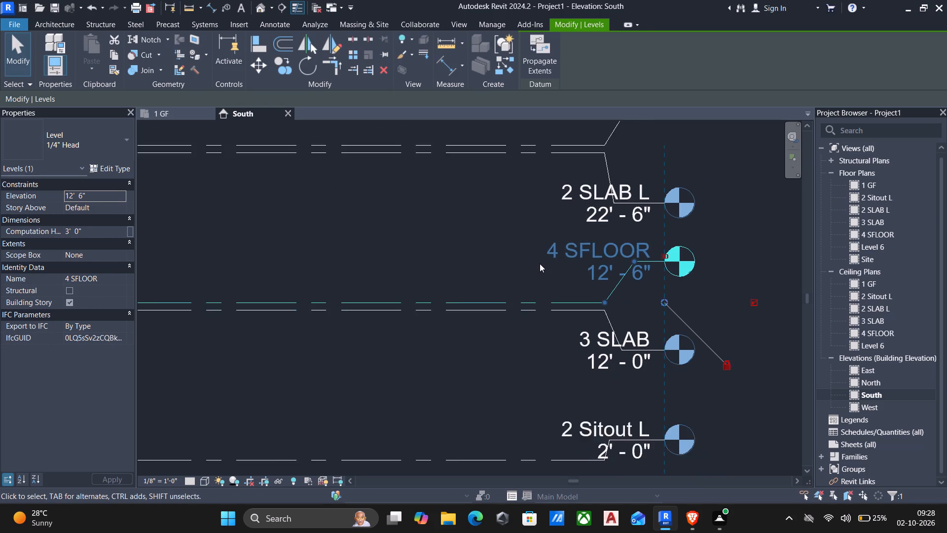
pyautogui.scroll(-1, 540, 264)
pyautogui.scroll(-2, 650, 321)
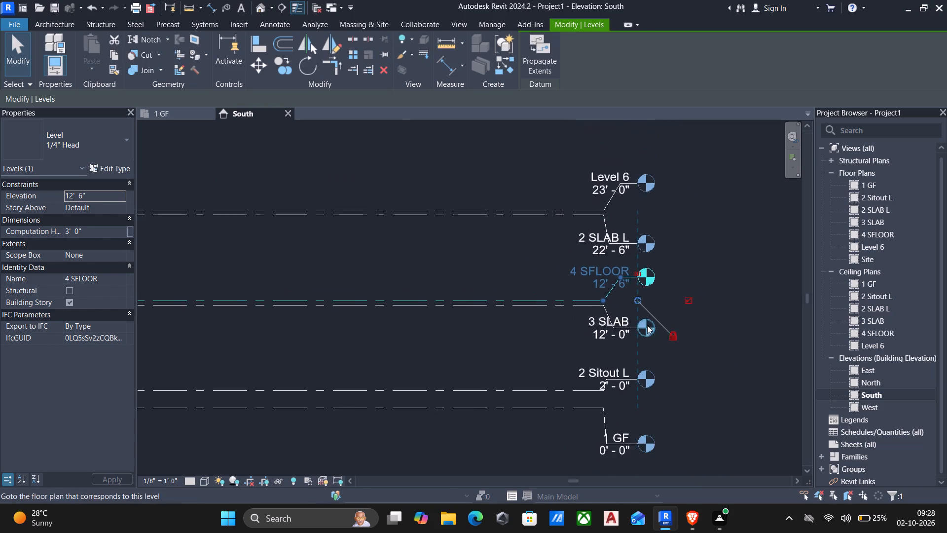
pyautogui.moveTo(647, 325); pyautogui.dragTo(671, 284, button='middle')
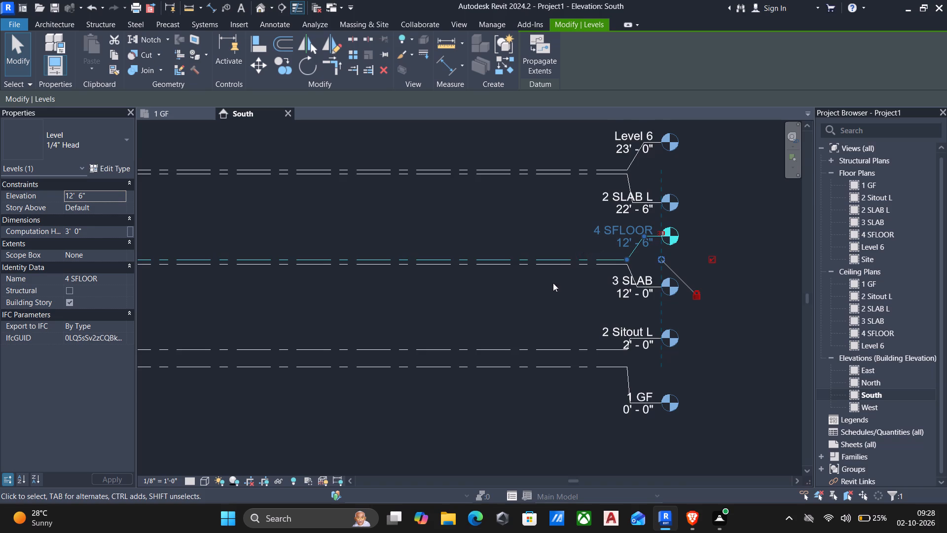
pyautogui.moveTo(549, 285); pyautogui.dragTo(503, 310, button='middle')
pyautogui.scroll(4, 584, 214)
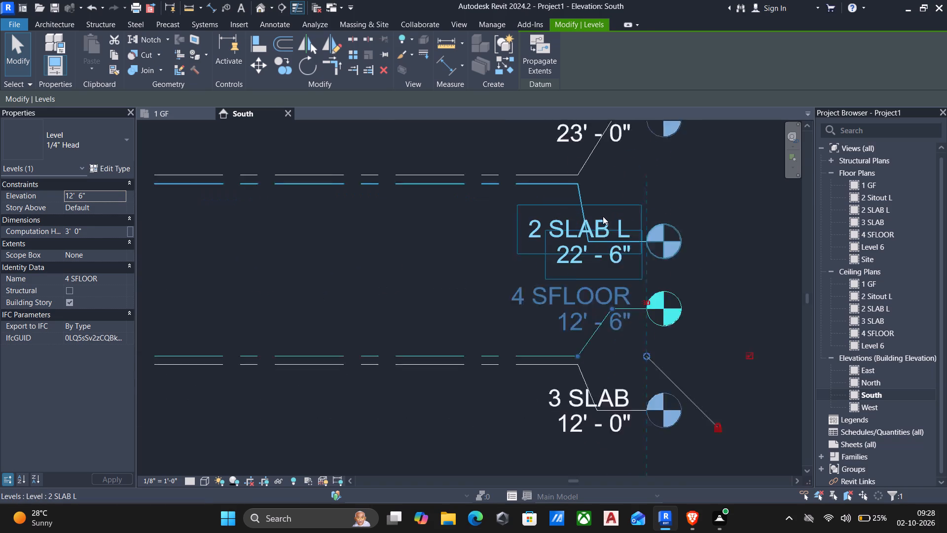
pyautogui.scroll(7, 603, 216)
pyautogui.click(632, 227)
pyautogui.click(632, 227)
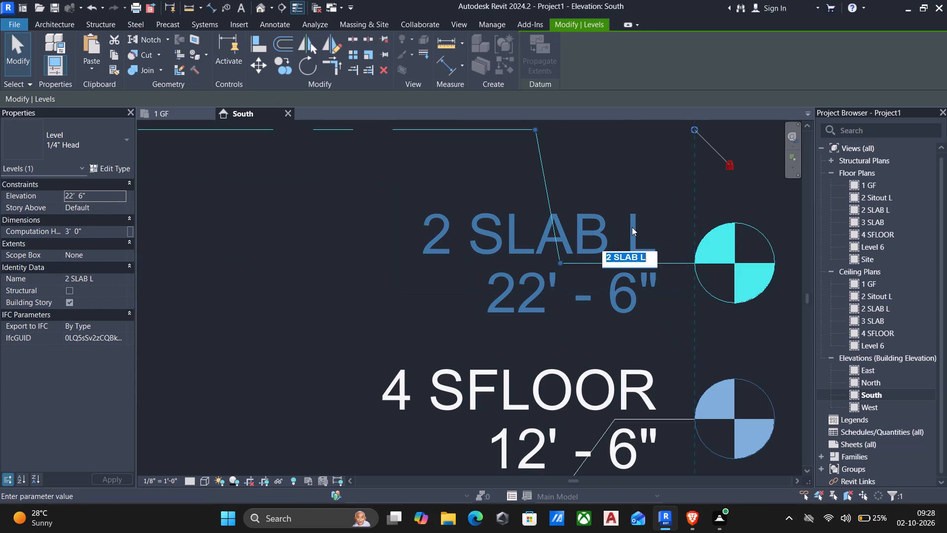
pyautogui.click(614, 259)
pyautogui.press('BackSpace')
pyautogui.press('BackSpace')
pyautogui.write('5')
pyautogui.press('space')
pyautogui.click(407, 287)
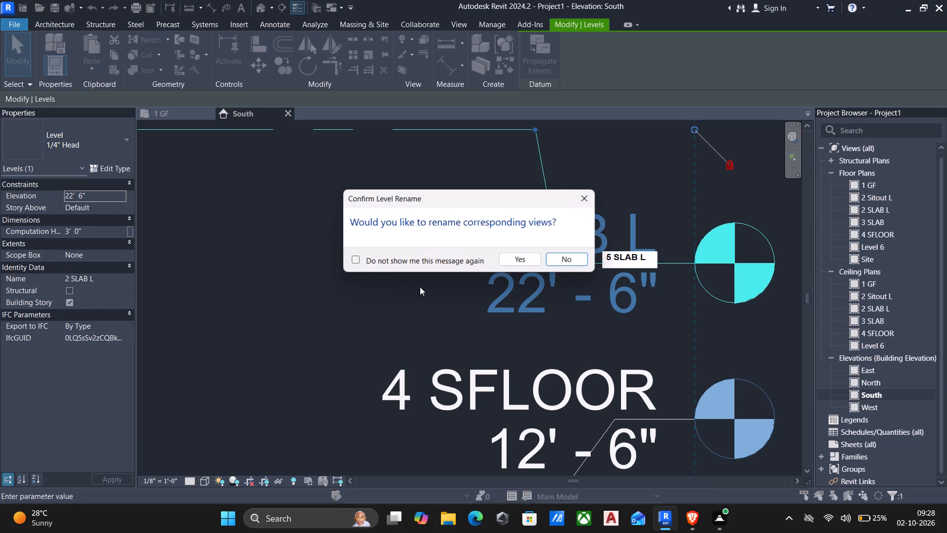
pyautogui.click(524, 259)
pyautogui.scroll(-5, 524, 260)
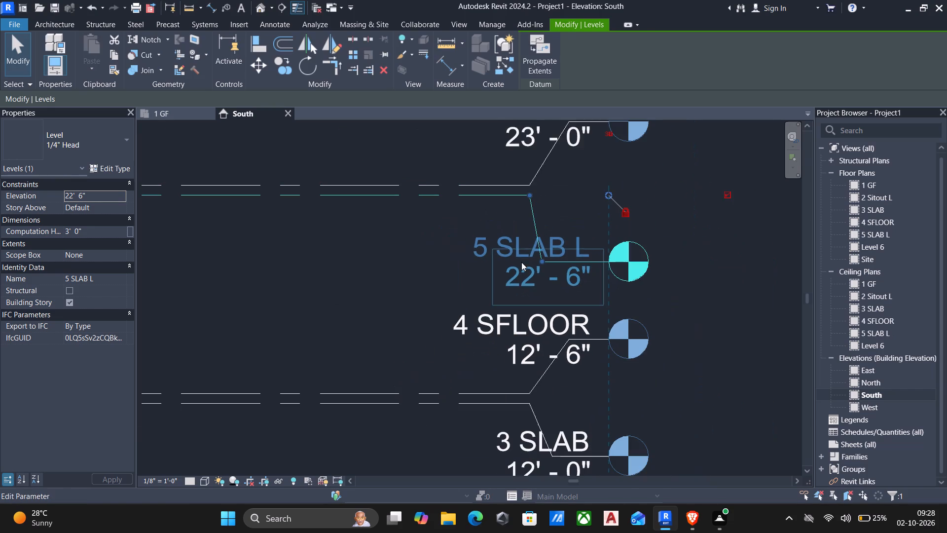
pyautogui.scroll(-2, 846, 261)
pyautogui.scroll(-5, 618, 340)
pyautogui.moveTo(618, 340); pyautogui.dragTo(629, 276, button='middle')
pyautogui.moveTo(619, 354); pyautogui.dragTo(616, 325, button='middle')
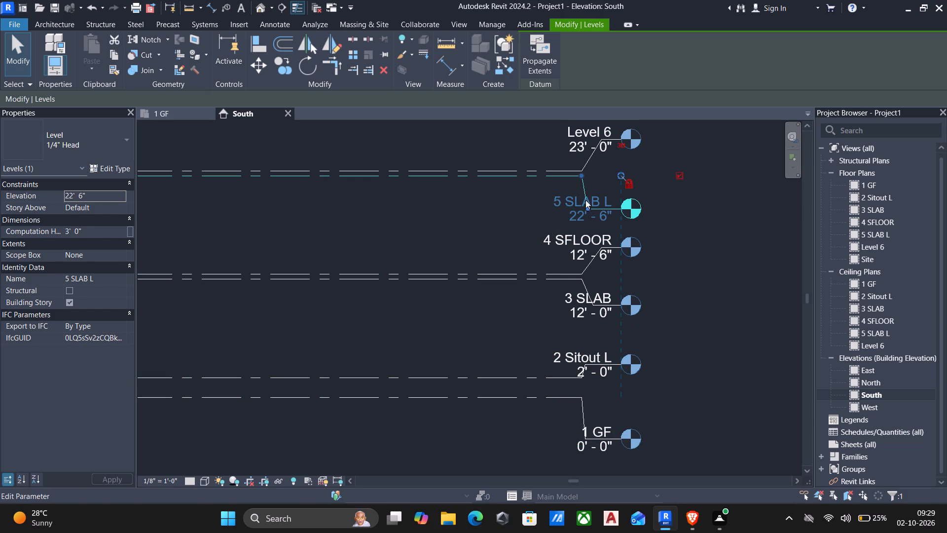
# Rename Level 6 at elevation 23' - 0" as "6 PARAPET L" and rename its corresponding views as well.
pyautogui.moveTo(584, 205); pyautogui.dragTo(585, 285, button='middle')
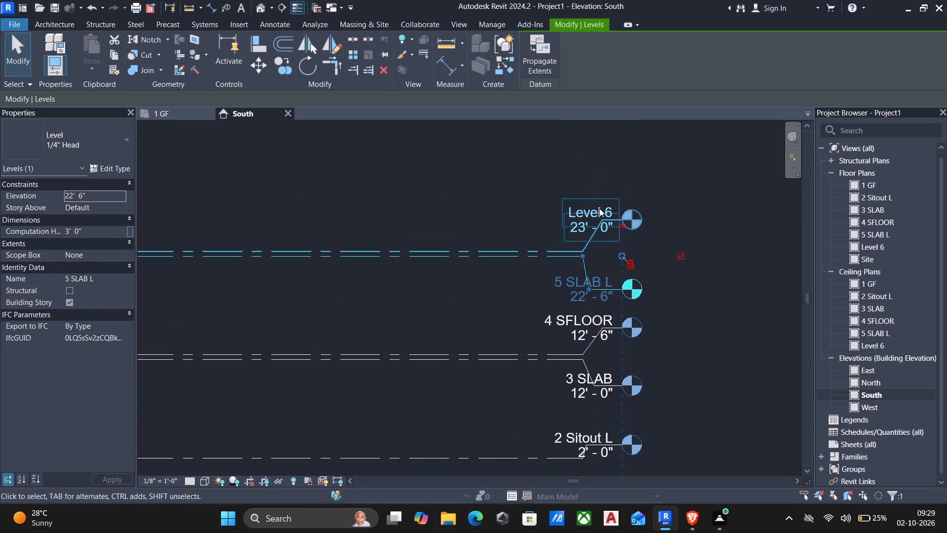
pyautogui.click(599, 208)
pyautogui.click(610, 211)
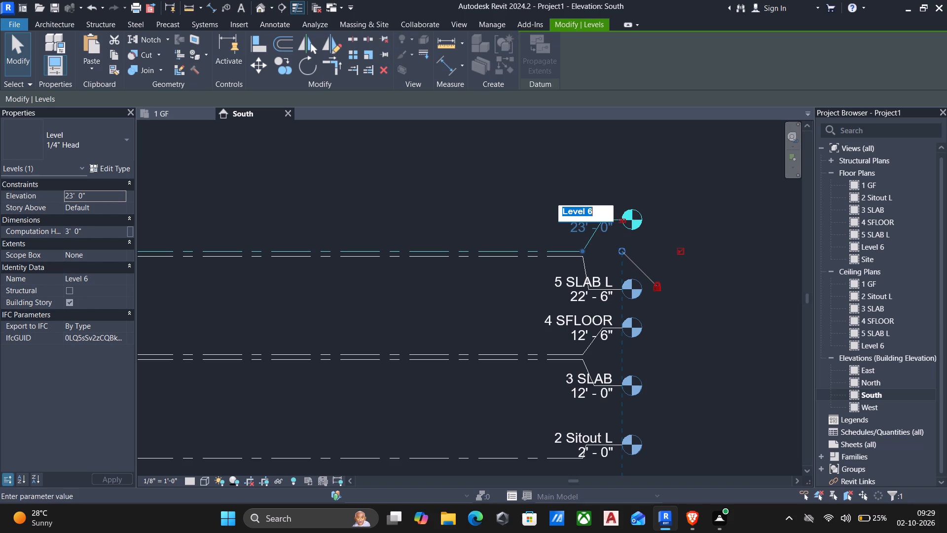
pyautogui.press('BackSpace')
pyautogui.press('6')
pyautogui.press('space')
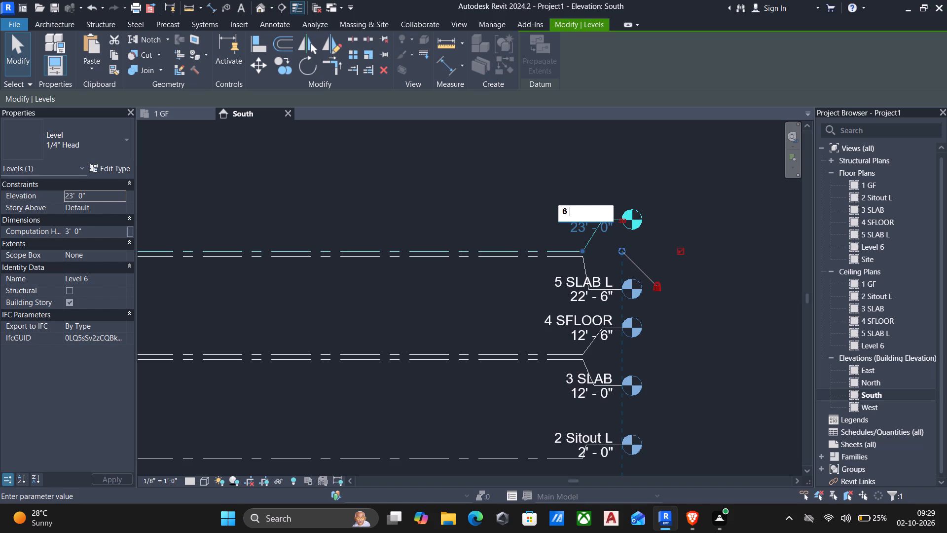
pyautogui.write('PARAPET')
pyautogui.press('space')
pyautogui.write('L')
pyautogui.press('Left')
pyautogui.press('Left')
pyautogui.press('Left')
pyautogui.press('Left')
pyautogui.press('Left')
pyautogui.press('Left')
pyautogui.press('Left')
pyautogui.press('Left')
pyautogui.press('Left')
pyautogui.press('Left')
pyautogui.press('Left')
pyautogui.press('Left')
pyautogui.press('Left')
pyautogui.press('Left')
pyautogui.press('Left')
pyautogui.press('Left')
pyautogui.press('Left')
pyautogui.press('Left')
pyautogui.press('Left')
pyautogui.press('Left')
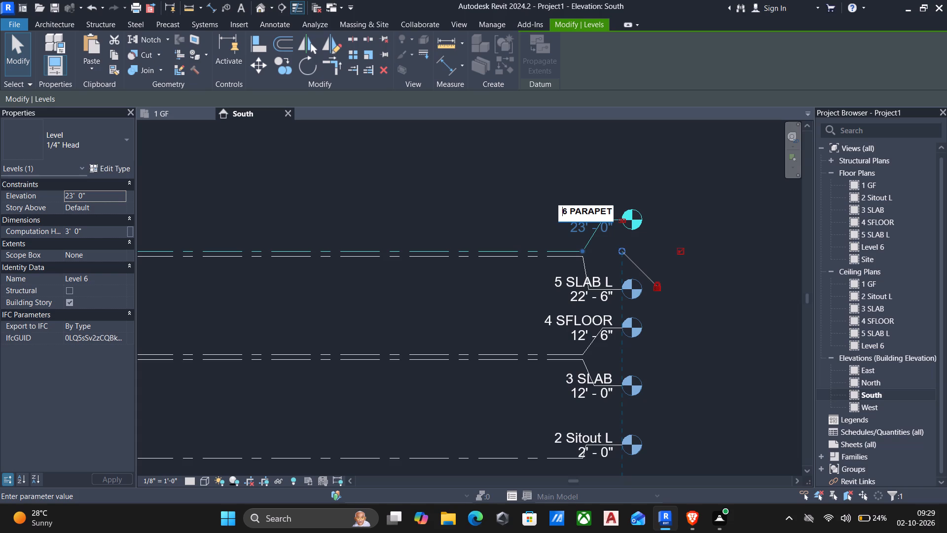
pyautogui.scroll(-2, 470, 249)
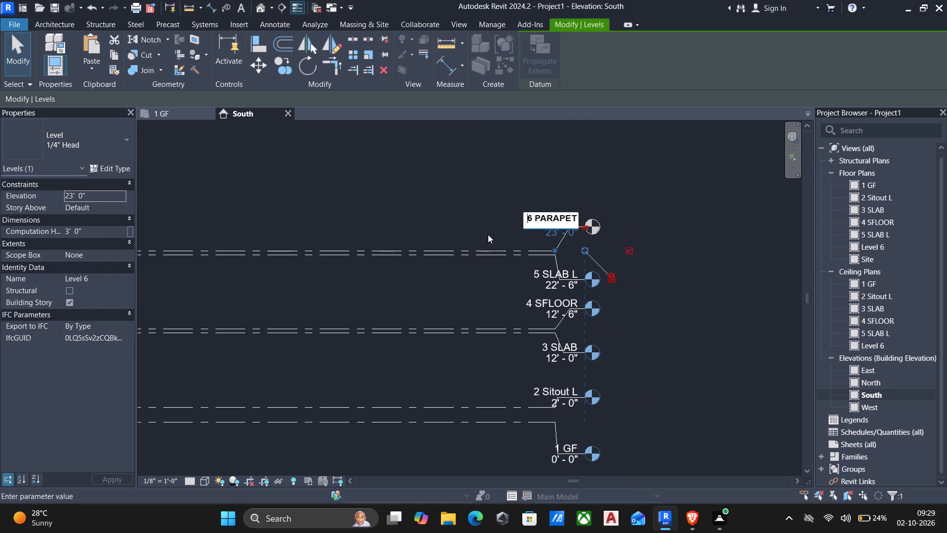
pyautogui.press('Return')
pyautogui.scroll(-1, 479, 218)
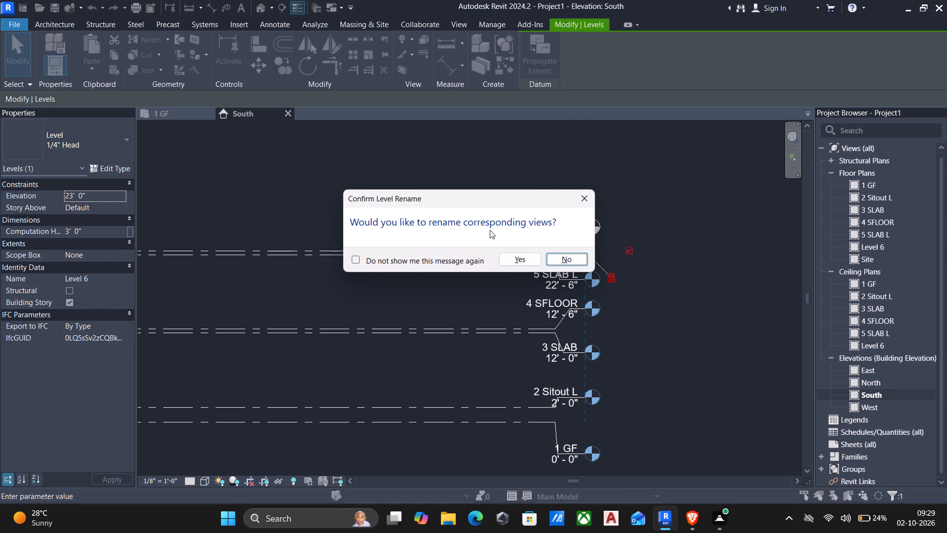
pyautogui.click(511, 262)
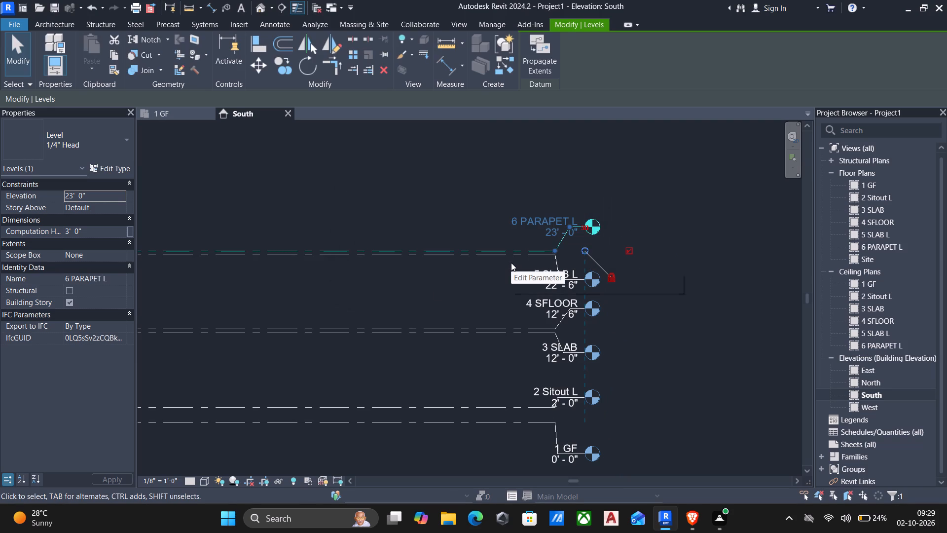
# Examine the level lines along their full length and the renamed level heads in the South elevation.
pyautogui.scroll(-2, 433, 293)
pyautogui.moveTo(433, 294); pyautogui.dragTo(661, 278, button='middle')
pyautogui.scroll(-1, 665, 277)
pyautogui.scroll(-2, 582, 289)
pyautogui.moveTo(578, 291); pyautogui.dragTo(660, 286, button='middle')
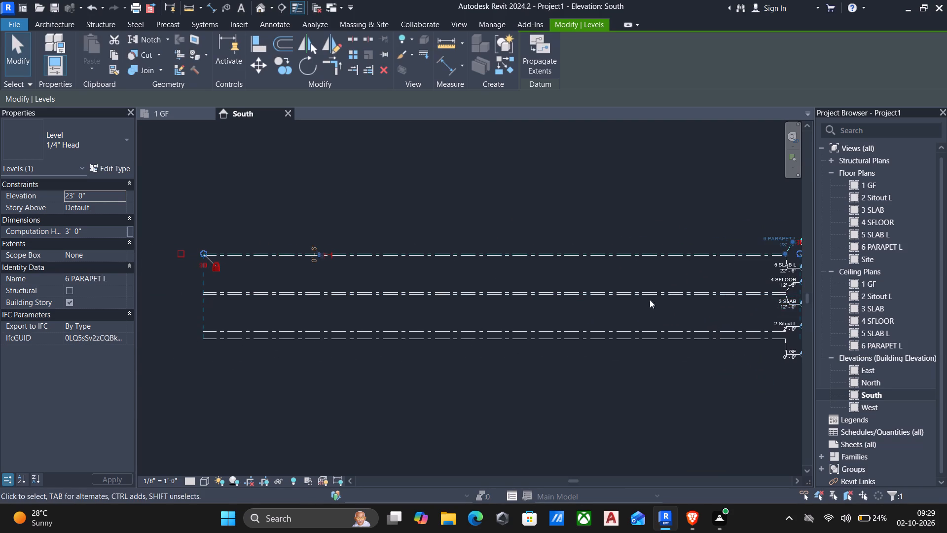
pyautogui.moveTo(640, 300); pyautogui.dragTo(669, 284, button='middle')
pyautogui.press('Escape')
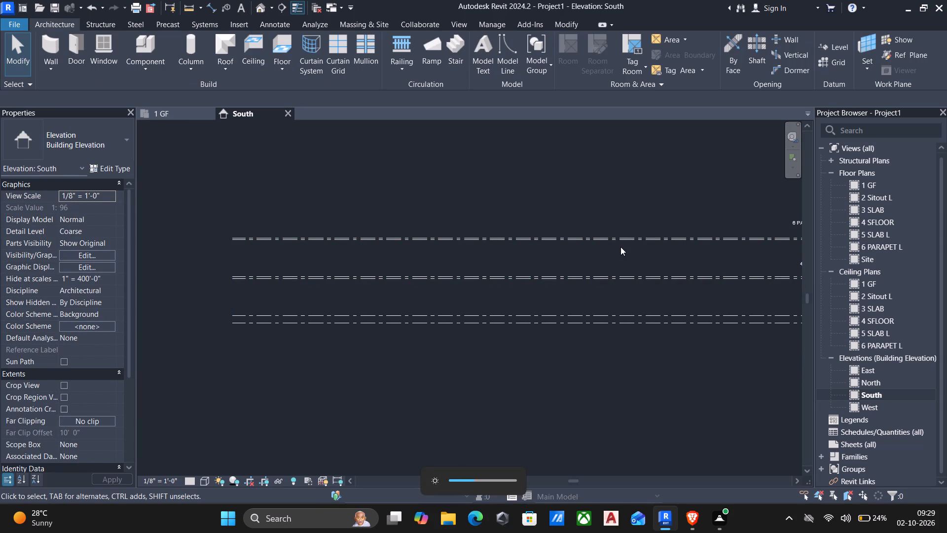
pyautogui.scroll(-3, 620, 247)
pyautogui.moveTo(622, 247); pyautogui.dragTo(538, 260, button='middle')
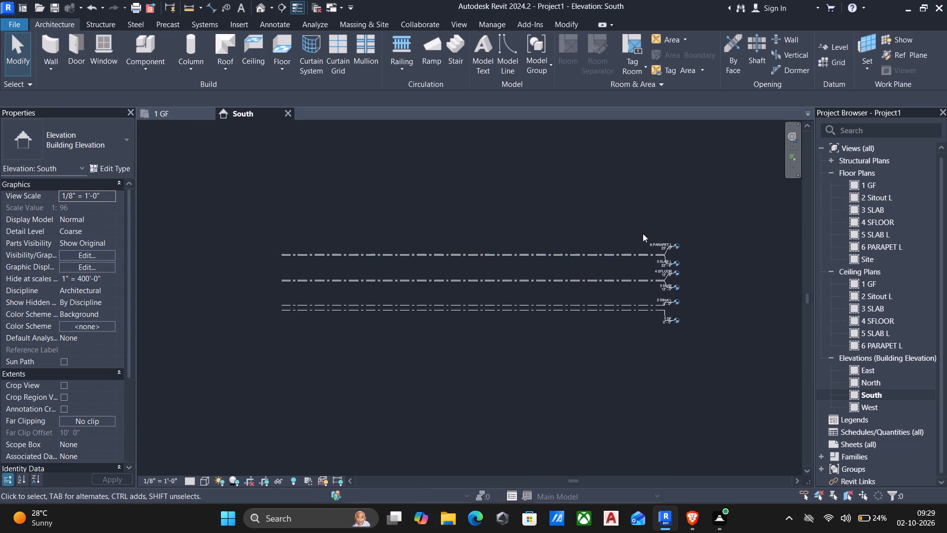
pyautogui.scroll(5, 644, 235)
pyautogui.moveTo(622, 283); pyautogui.dragTo(613, 217, button='middle')
pyautogui.scroll(3, 613, 217)
pyautogui.moveTo(612, 217); pyautogui.dragTo(612, 229, button='middle')
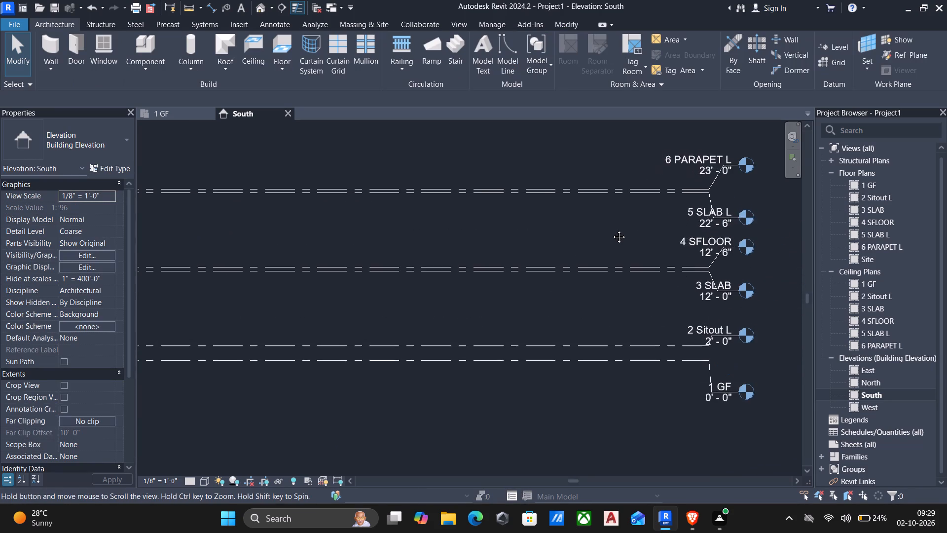
pyautogui.moveTo(612, 229); pyautogui.dragTo(608, 238, button='middle')
pyautogui.scroll(-3, 607, 238)
pyautogui.moveTo(597, 260); pyautogui.dragTo(631, 255, button='middle')
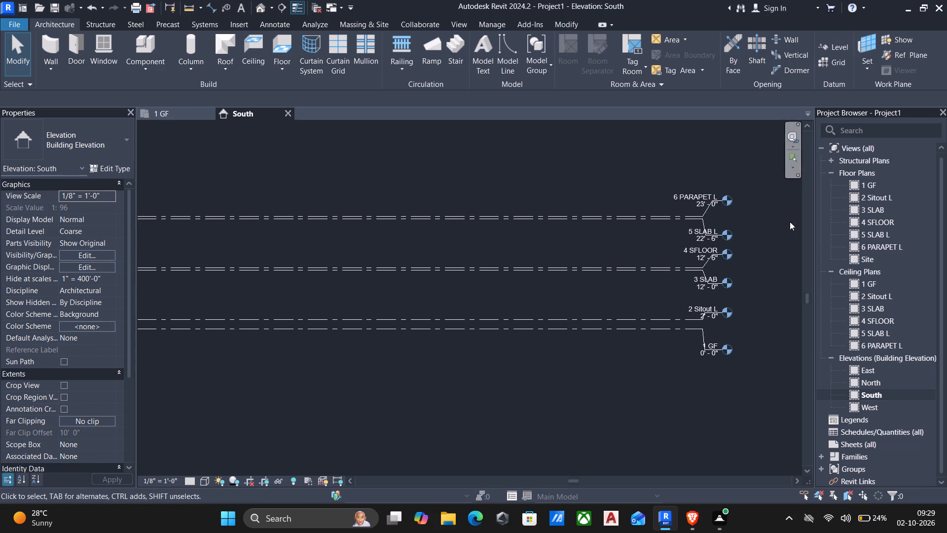
# View the 1 GF floor plan and the 2 Sitout L floor plan in turn.
pyautogui.doubleClick(880, 184)
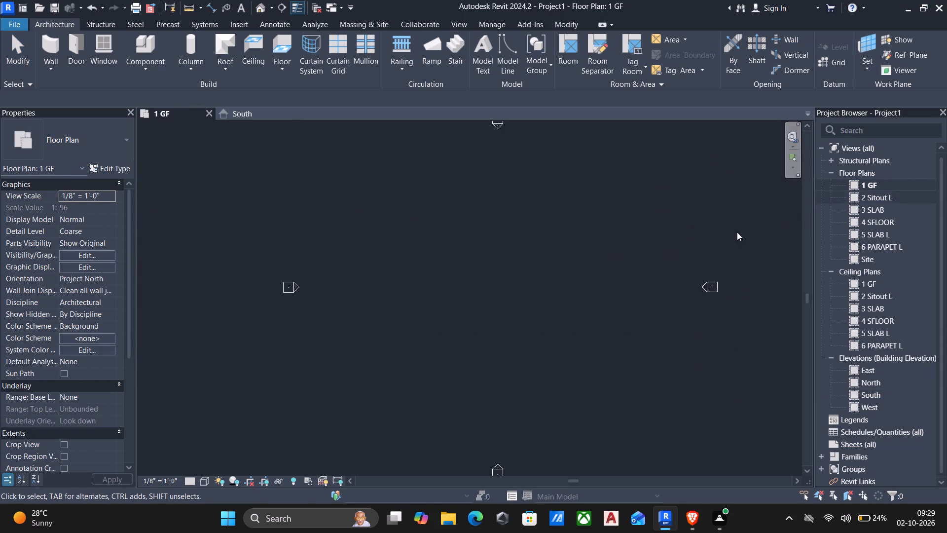
pyautogui.scroll(-4, 659, 264)
pyautogui.scroll(4, 564, 263)
pyautogui.moveTo(562, 260); pyautogui.dragTo(543, 278, button='middle')
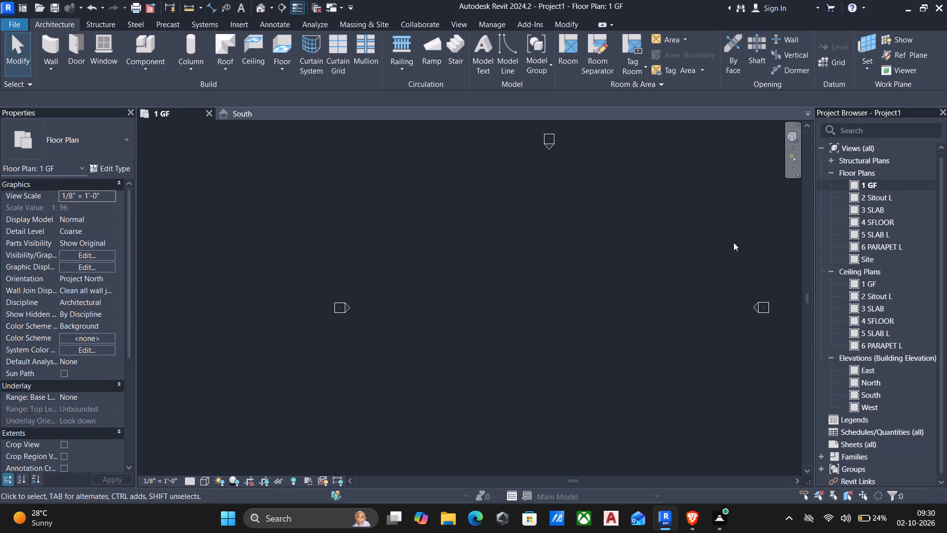
pyautogui.doubleClick(875, 196)
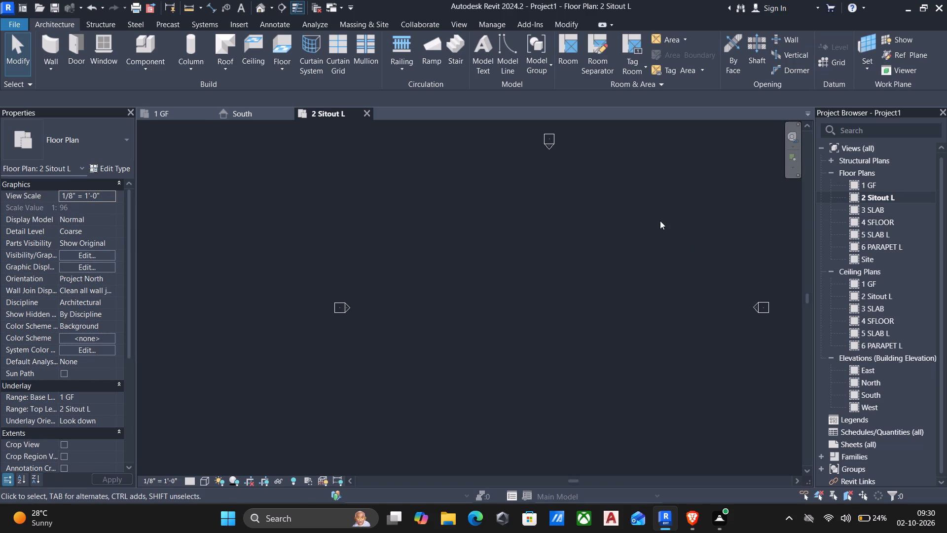
pyautogui.scroll(-2, 660, 221)
pyautogui.moveTo(651, 232); pyautogui.dragTo(552, 248, button='middle')
# In the 1 GF floor plan, set up a 9" wall with height up to 2 Sitout L and location line Finish Face: Exterior.
pyautogui.doubleClick(887, 189)
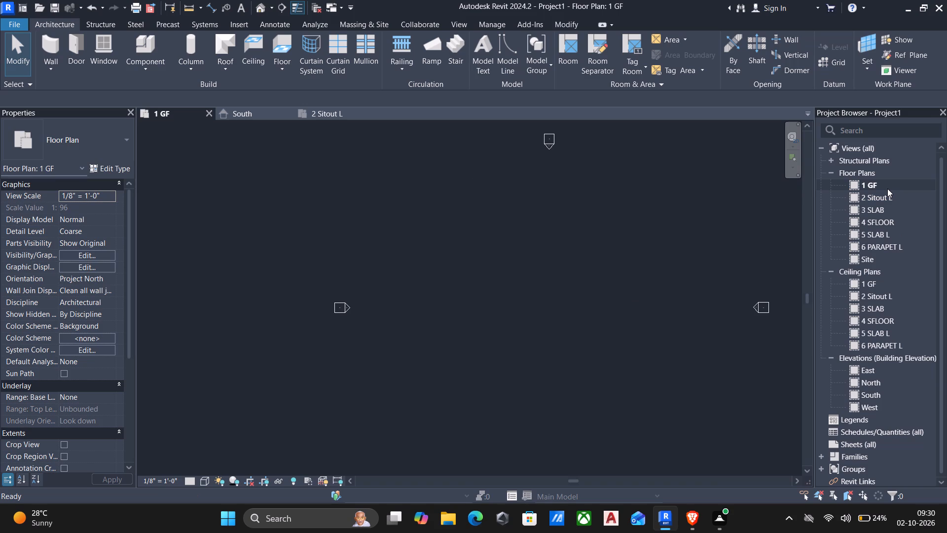
pyautogui.moveTo(778, 227); pyautogui.dragTo(751, 222, button='middle')
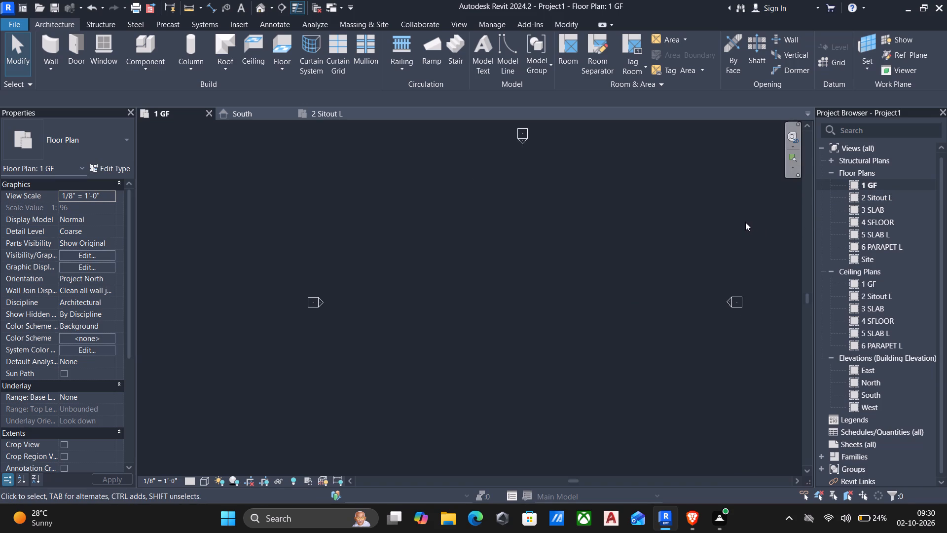
pyautogui.write('WA')
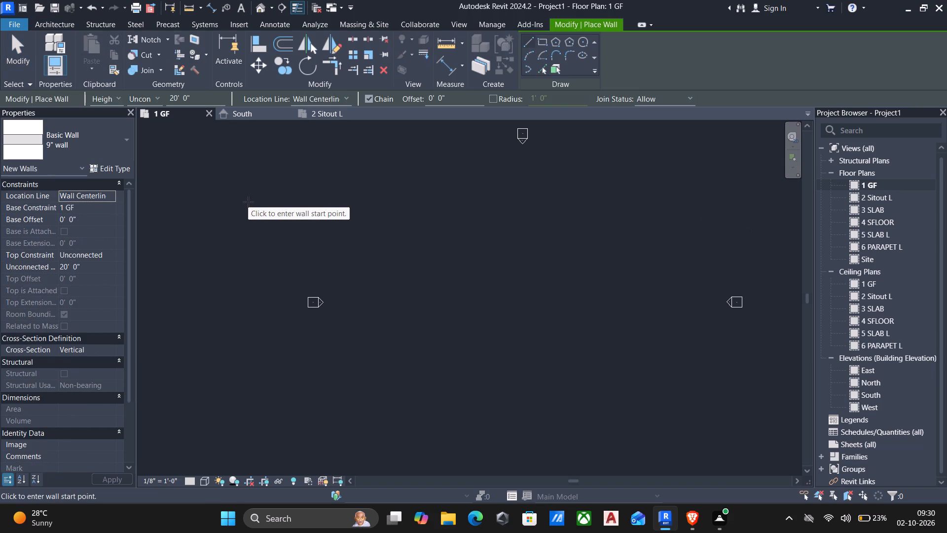
pyautogui.scroll(-1, 282, 284)
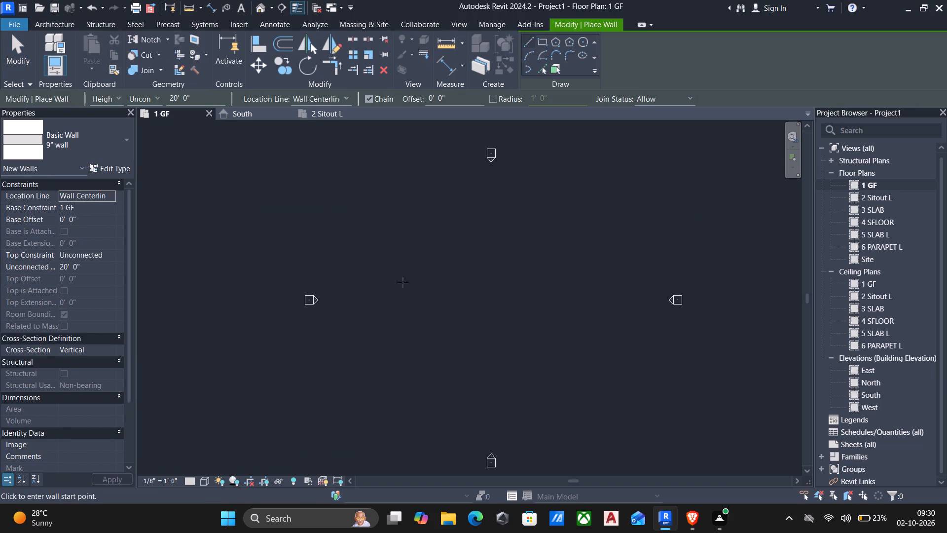
pyautogui.moveTo(472, 280); pyautogui.dragTo(449, 268, button='middle')
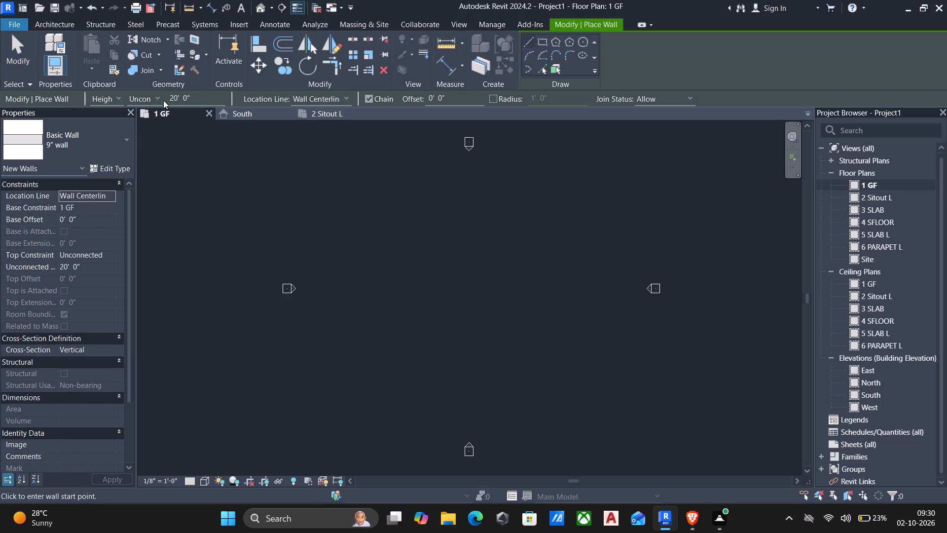
pyautogui.click(155, 97)
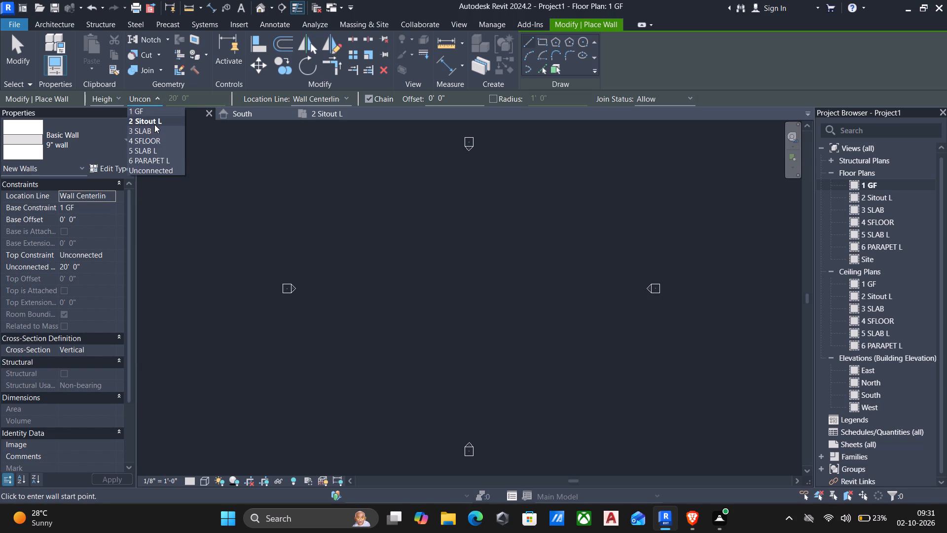
pyautogui.click(154, 124)
pyautogui.scroll(-3, 179, 133)
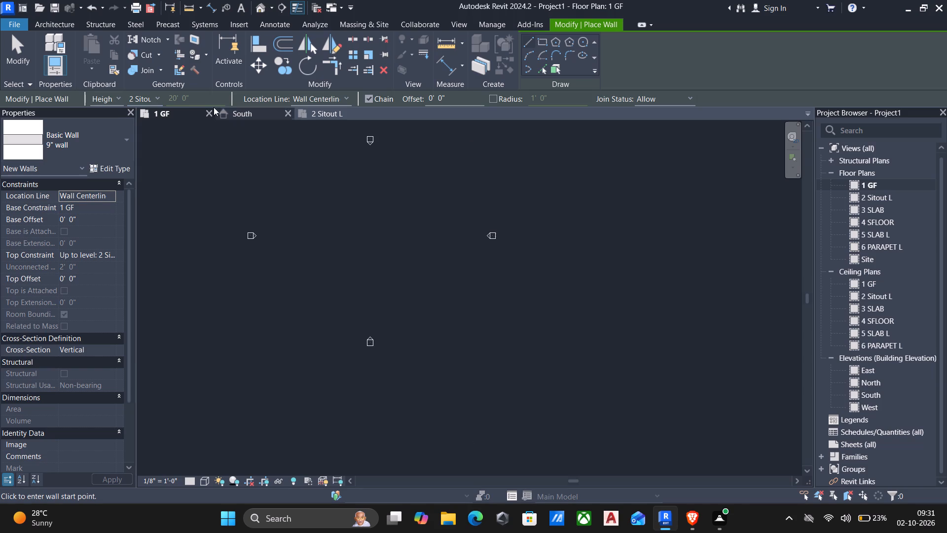
pyautogui.click(154, 96)
pyautogui.click(155, 96)
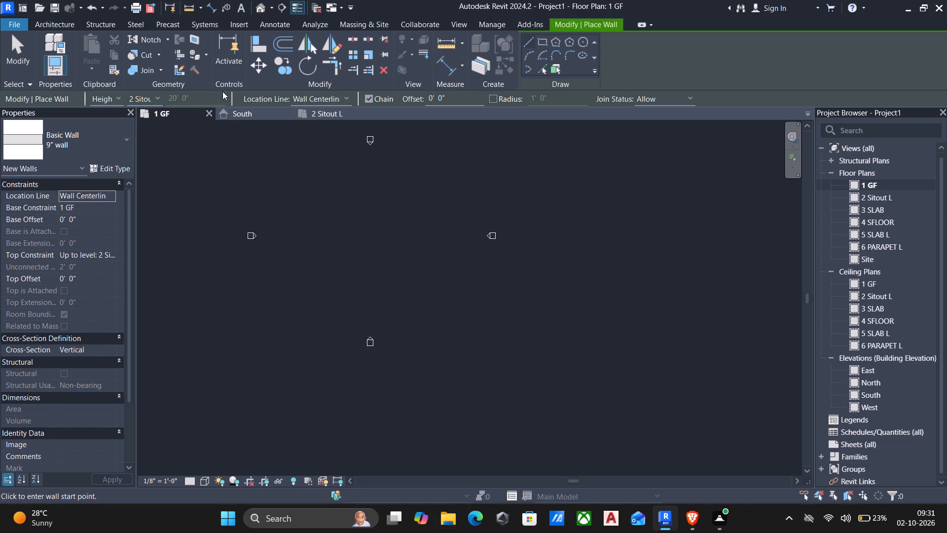
pyautogui.click(303, 95)
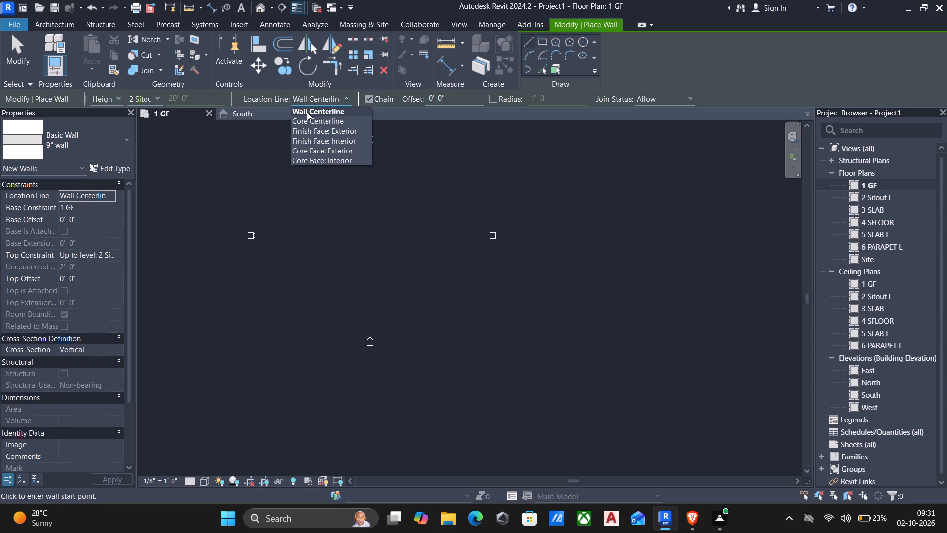
pyautogui.click(296, 134)
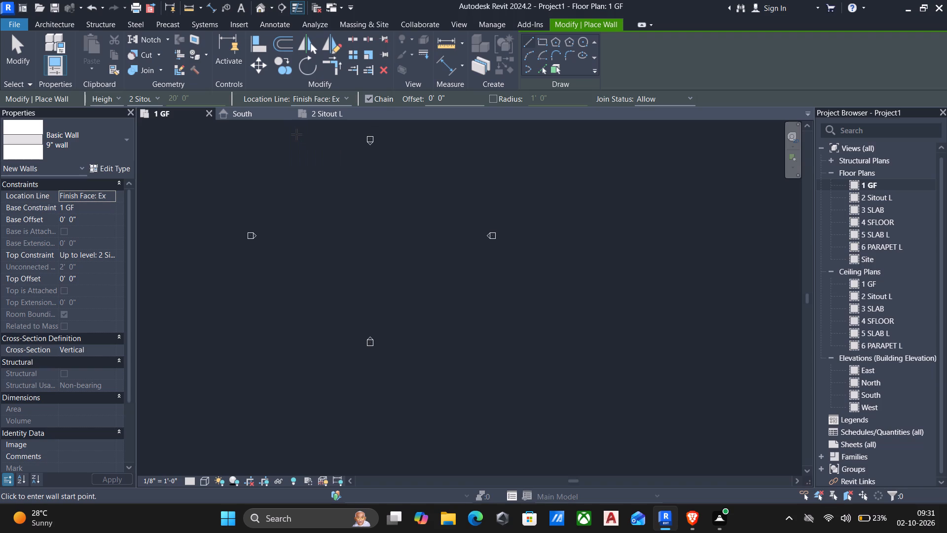
# Start the wall outline in the 1 GF plan with a horizontal 9" wall 12' long, running west.
pyautogui.scroll(-1, 412, 268)
pyautogui.scroll(1, 427, 265)
pyautogui.moveTo(427, 265); pyautogui.dragTo(481, 302, button='middle')
pyautogui.scroll(5, 444, 268)
pyautogui.moveTo(427, 260); pyautogui.dragTo(458, 274, button='middle')
pyautogui.scroll(-2, 459, 274)
pyautogui.moveTo(453, 257); pyautogui.dragTo(523, 289, button='middle')
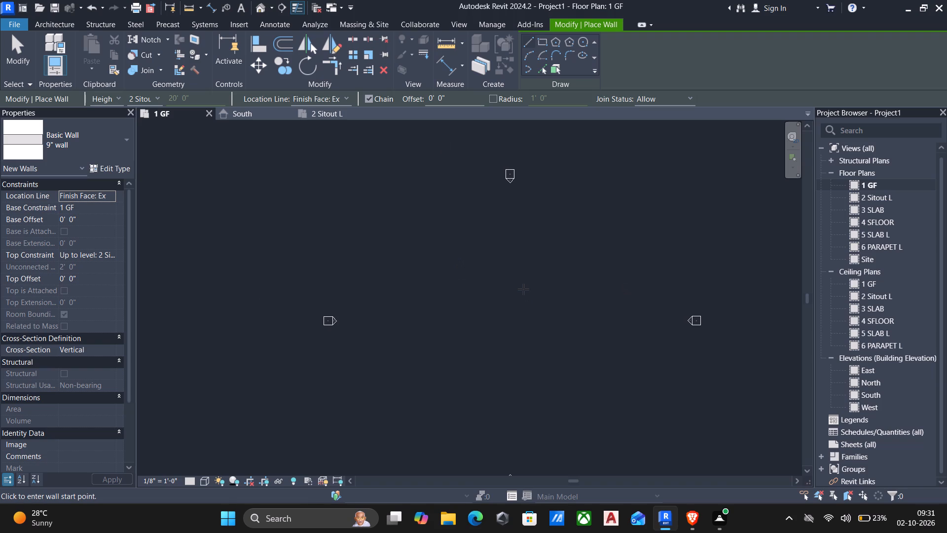
pyautogui.moveTo(523, 289); pyautogui.dragTo(492, 253, button='middle')
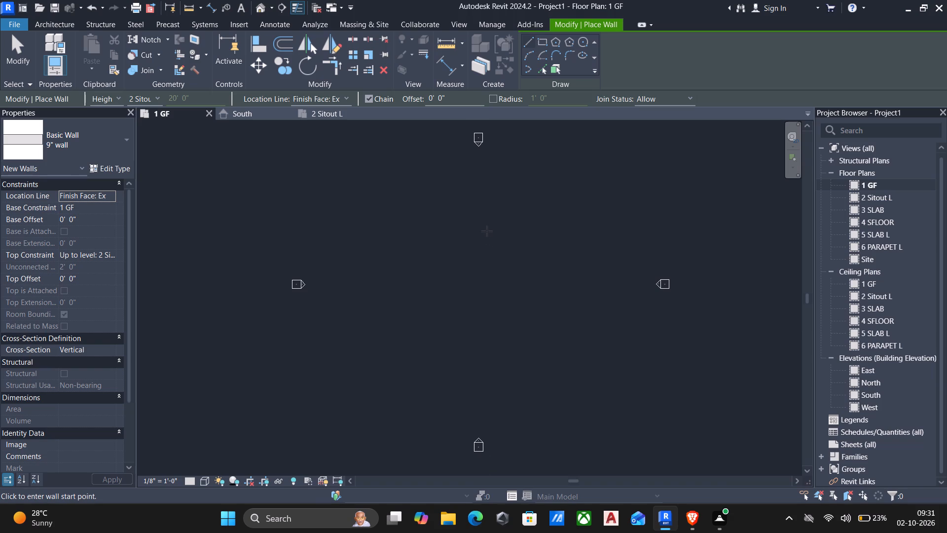
pyautogui.scroll(4, 487, 231)
pyautogui.click(483, 226)
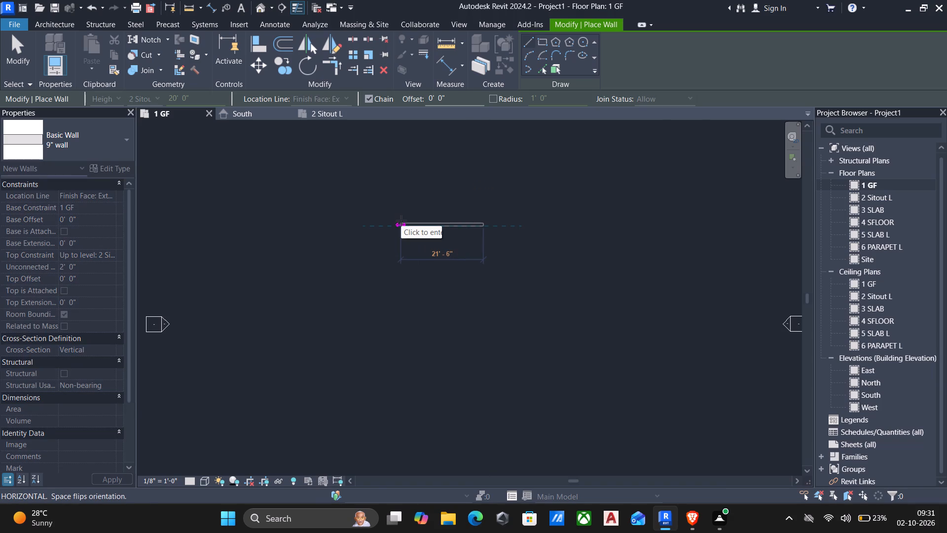
pyautogui.write("12'")
pyautogui.press('Return')
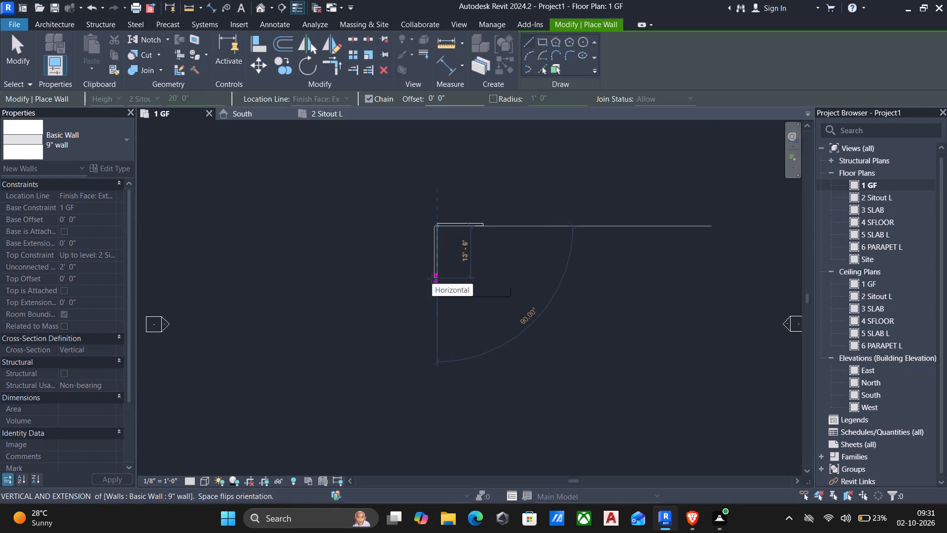
# Continue the chain south as the straight west side, with consecutive wall segments of 12', 5', 5' and 14'.
pyautogui.write("12'")
pyautogui.press('Return')
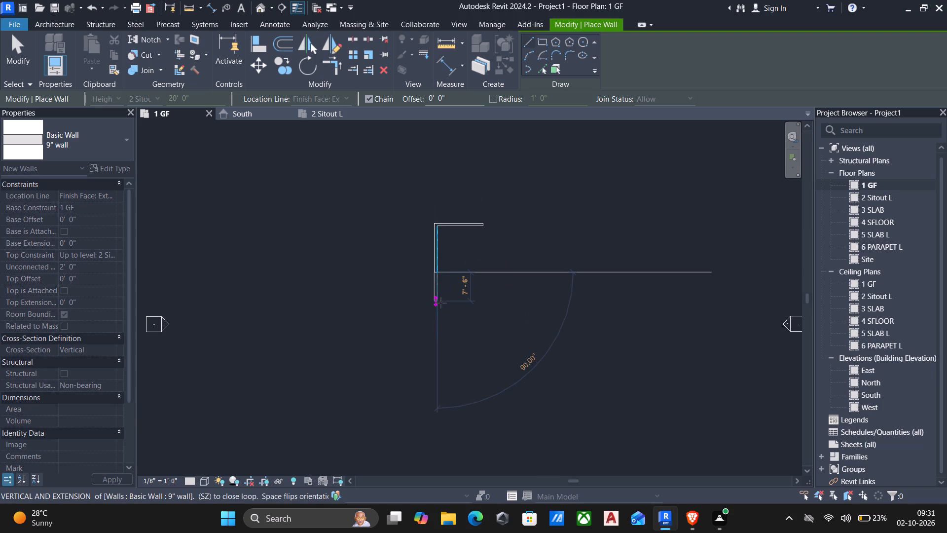
pyautogui.write("5'")
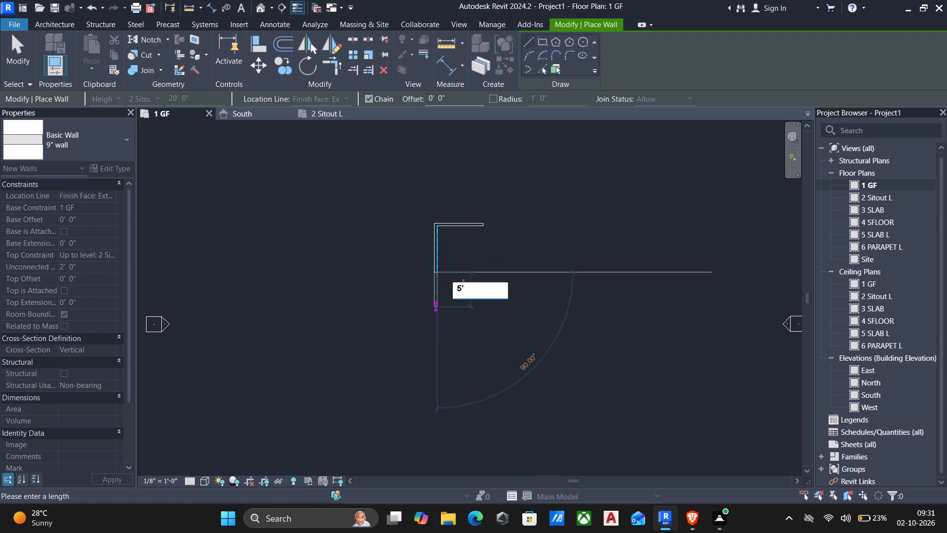
pyautogui.press('Return')
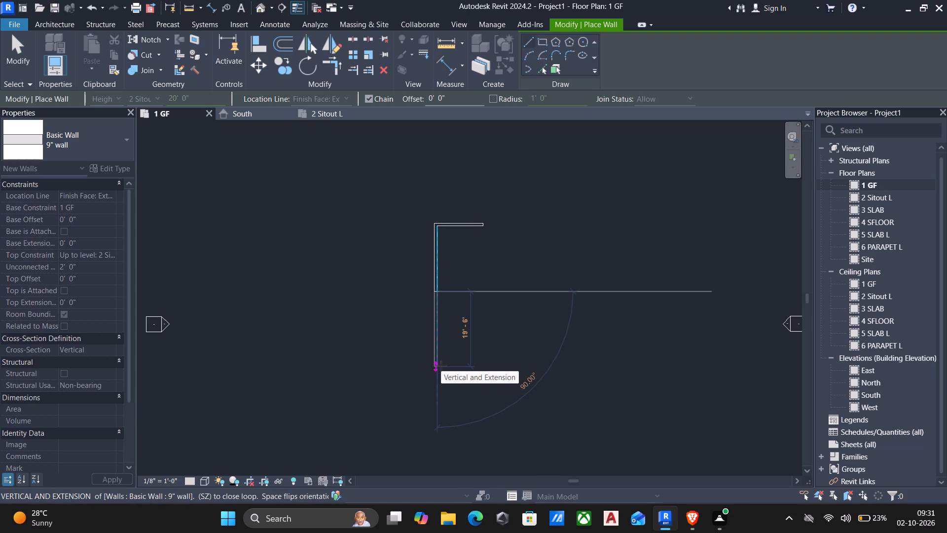
pyautogui.write("5'")
pyautogui.press('Return')
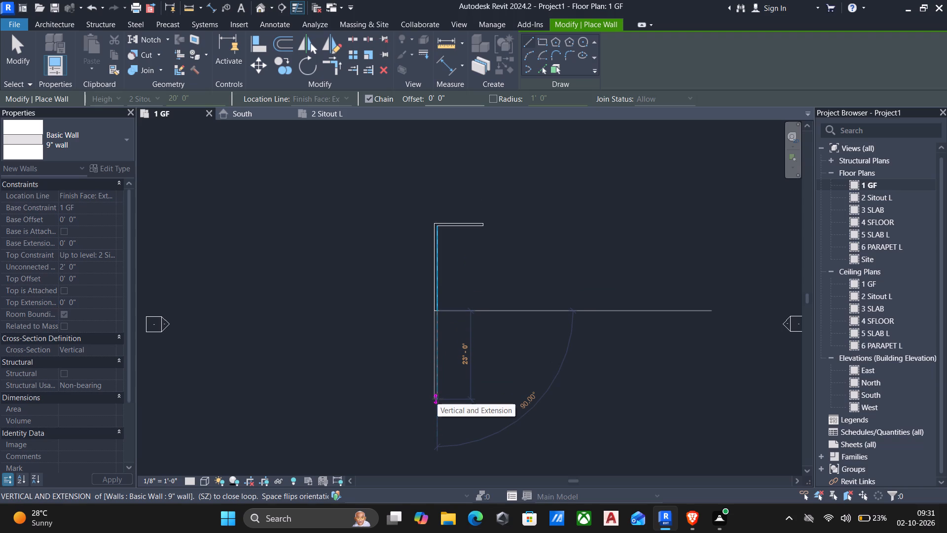
pyautogui.press('1')
pyautogui.write("3'")
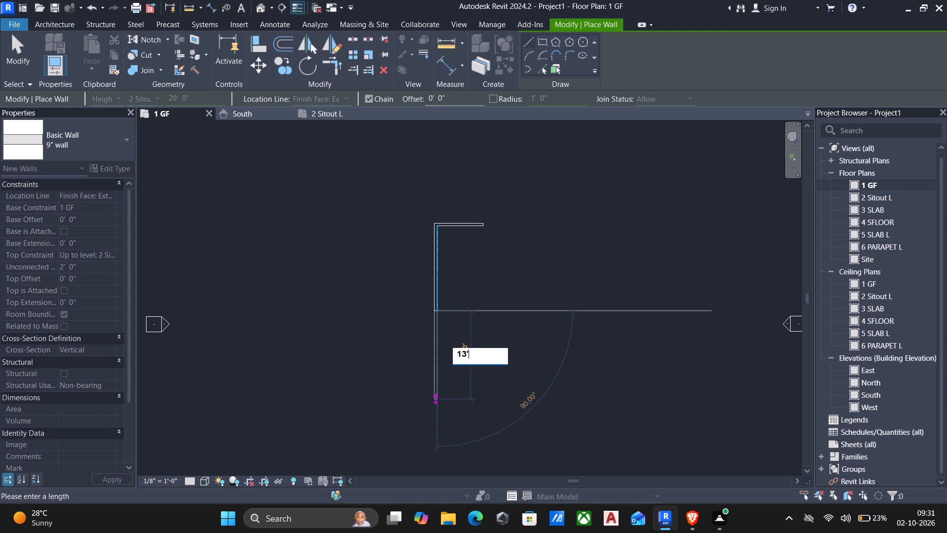
pyautogui.press('BackSpace')
pyautogui.press('BackSpace')
pyautogui.write("4'")
pyautogui.press('Return')
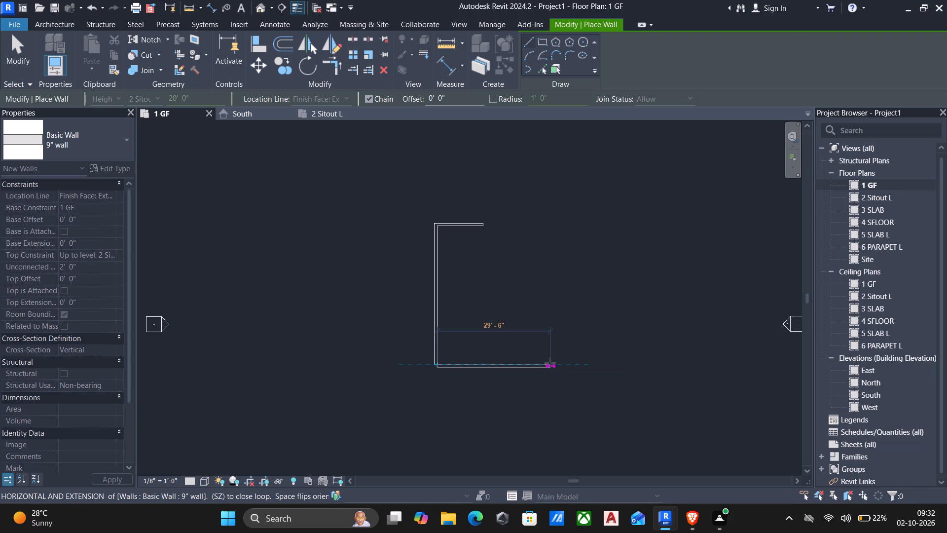
# Continue the chain east as the south wall, with one segment about 14' long and another of 7'.
pyautogui.click(490, 365)
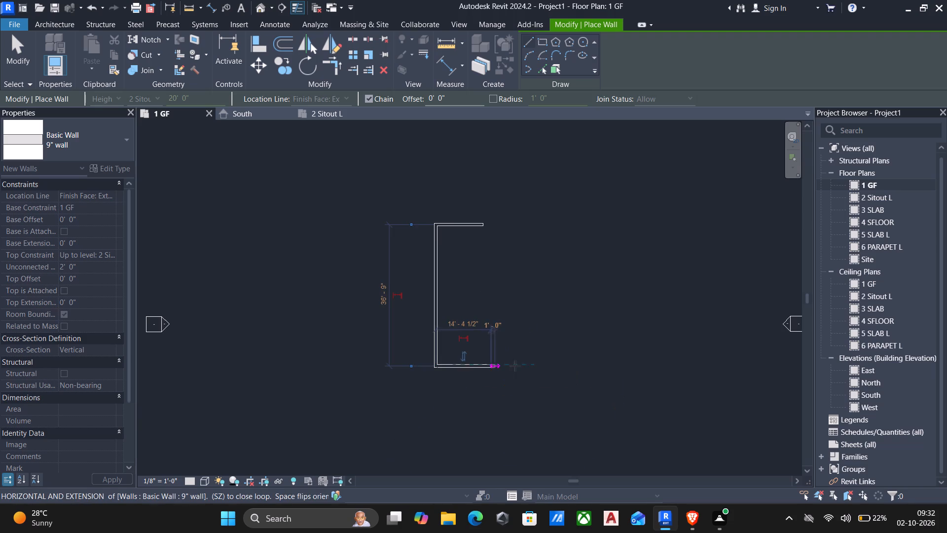
pyautogui.press('7')
pyautogui.press("'")
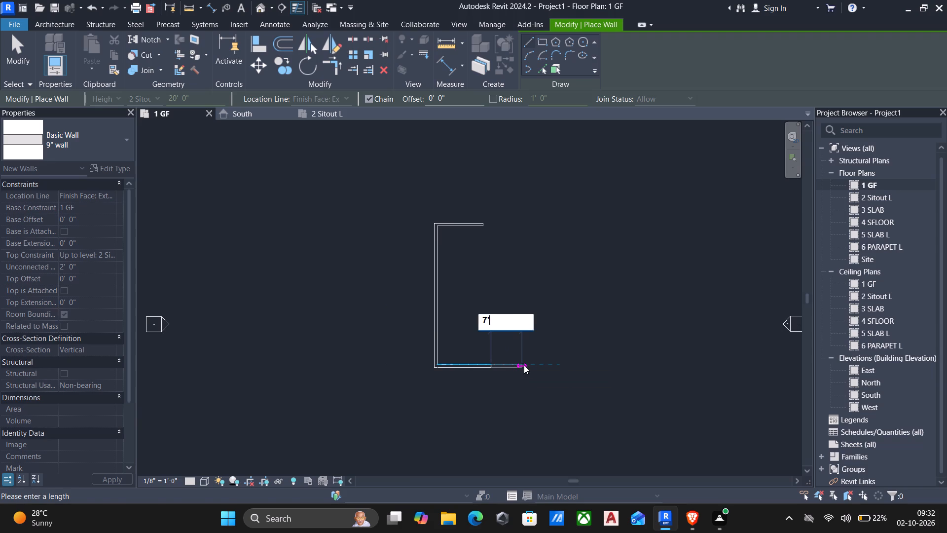
pyautogui.press('Return')
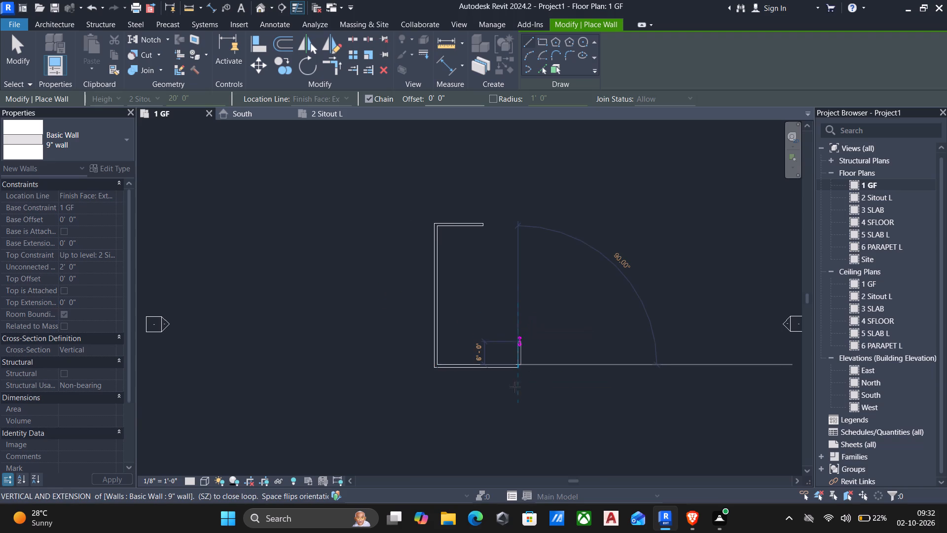
# Draw a wall about 9' 6" long running south from the east end of the south wall, and end the chain.
pyautogui.moveTo(512, 406); pyautogui.dragTo(502, 360, button='middle')
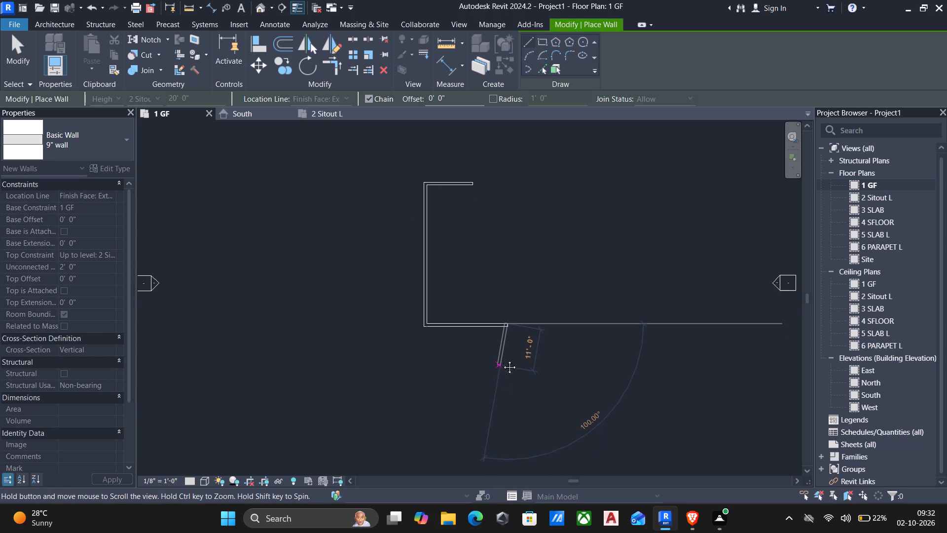
pyautogui.moveTo(502, 360); pyautogui.dragTo(501, 357, button='middle')
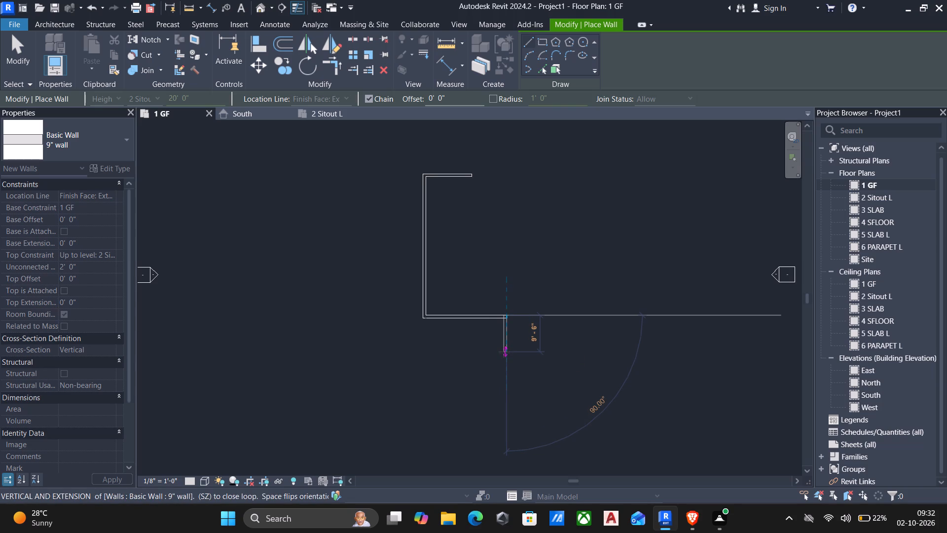
pyautogui.click(504, 352)
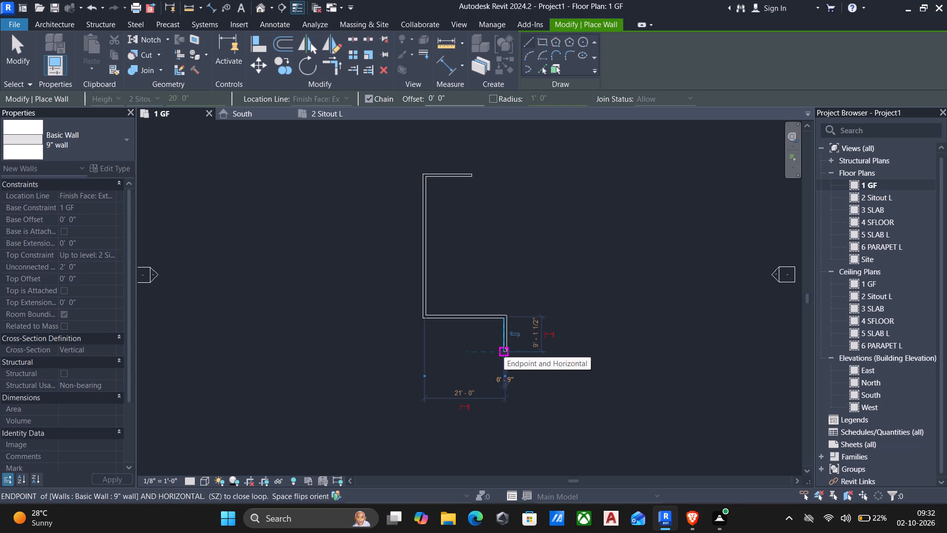
pyautogui.press('Escape')
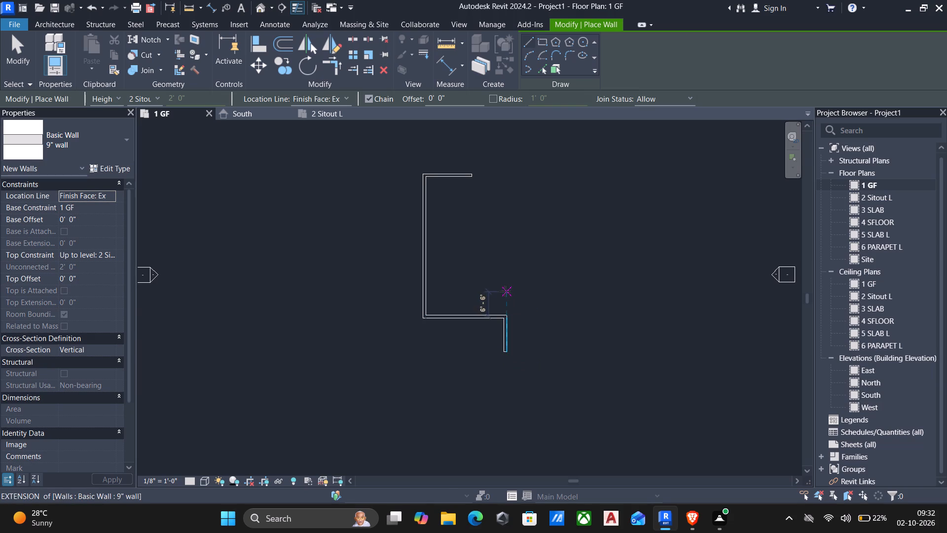
# From the stub wall's top corner, draw stepped walls east about 9', north about 10' 6", east about 6', north about 5' 6" and east about 5' 6".
pyautogui.click(505, 314)
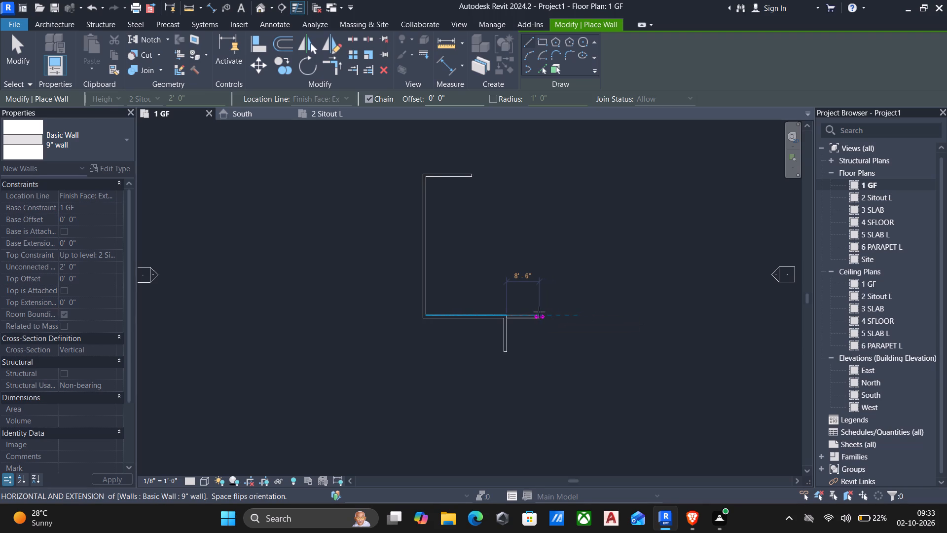
pyautogui.click(544, 312)
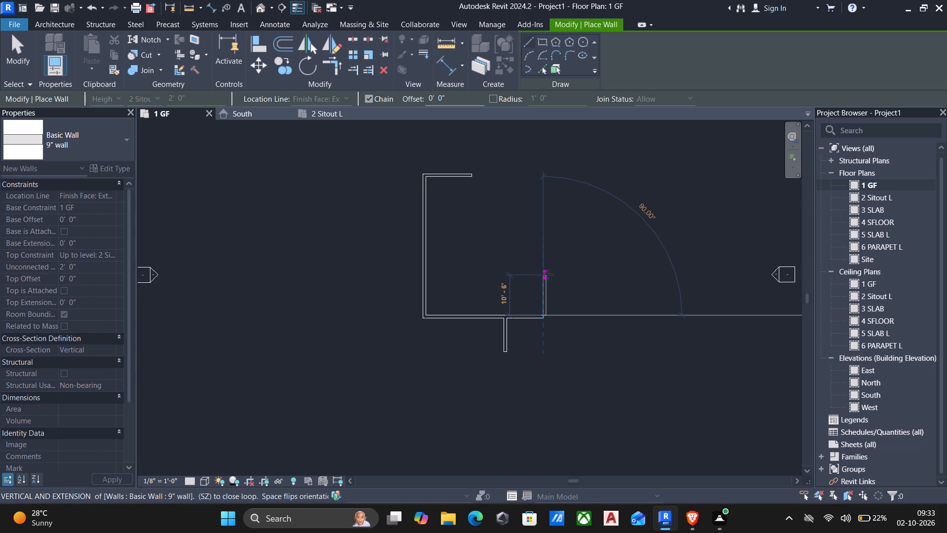
pyautogui.click(546, 276)
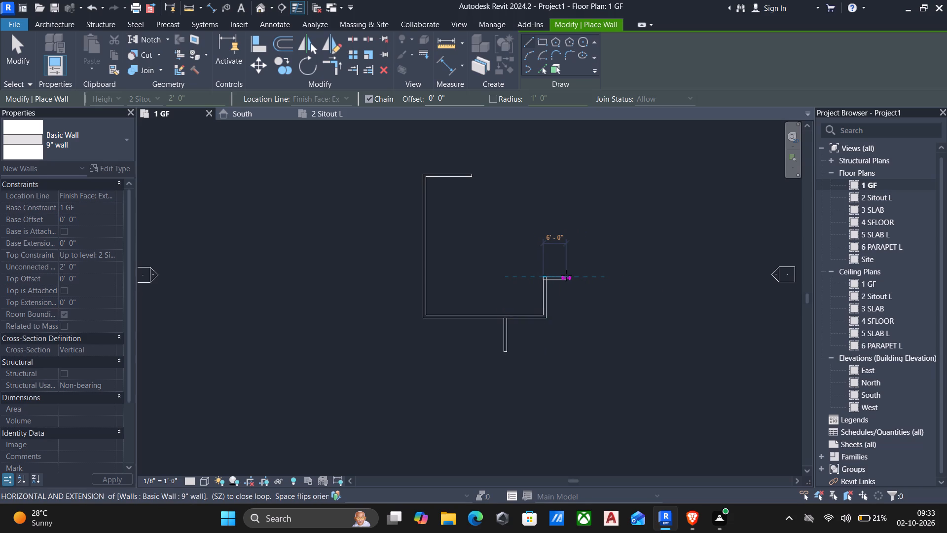
pyautogui.click(567, 274)
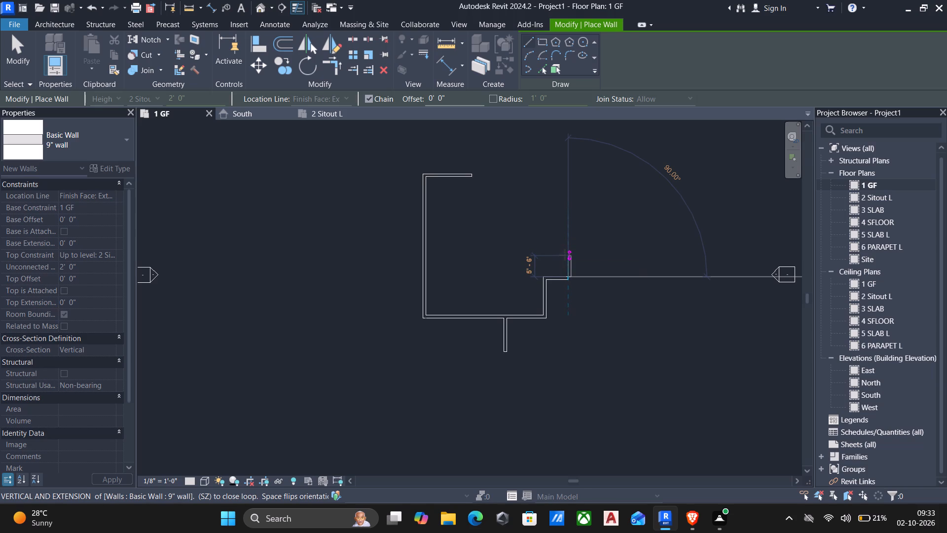
pyautogui.click(564, 253)
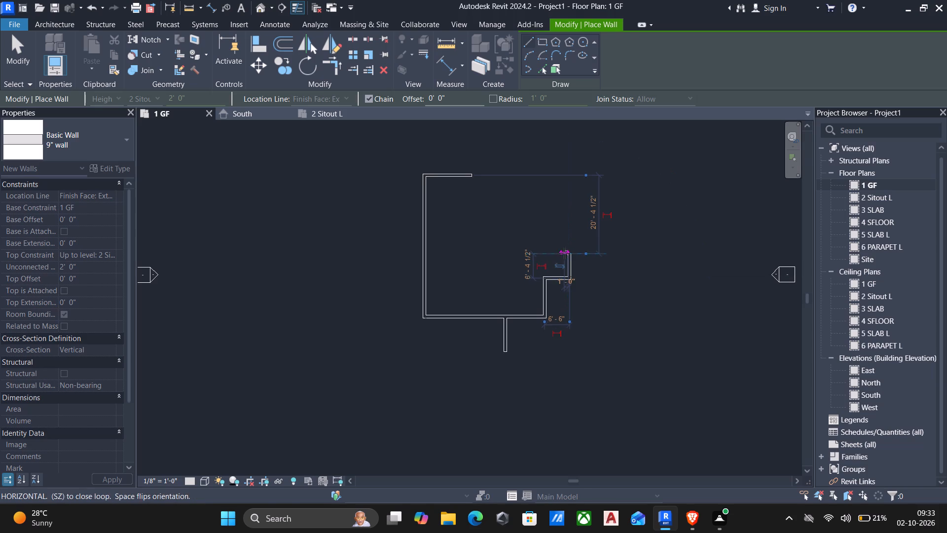
pyautogui.click(589, 255)
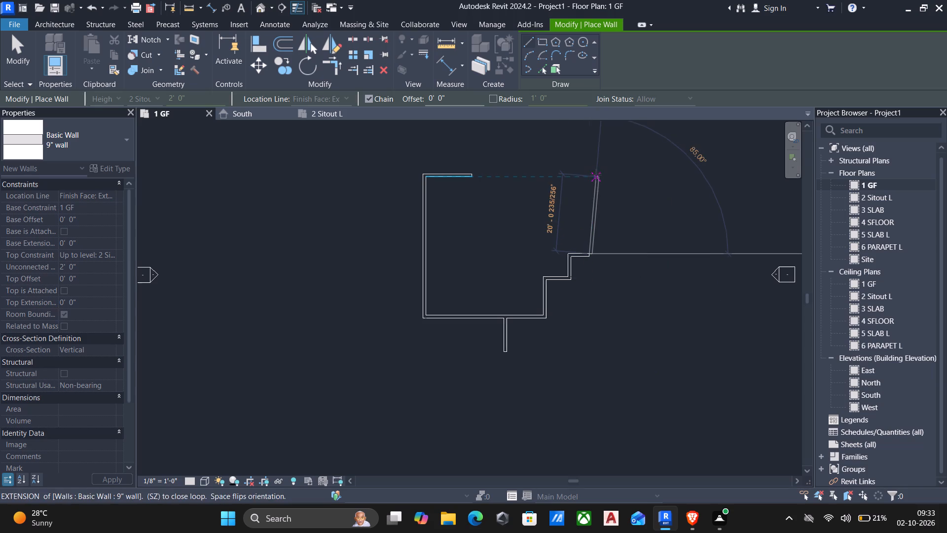
# Continue north about 13', west to near the first wall's open end, and north to meet it, closing the outline; finish the wall command.
pyautogui.click(590, 205)
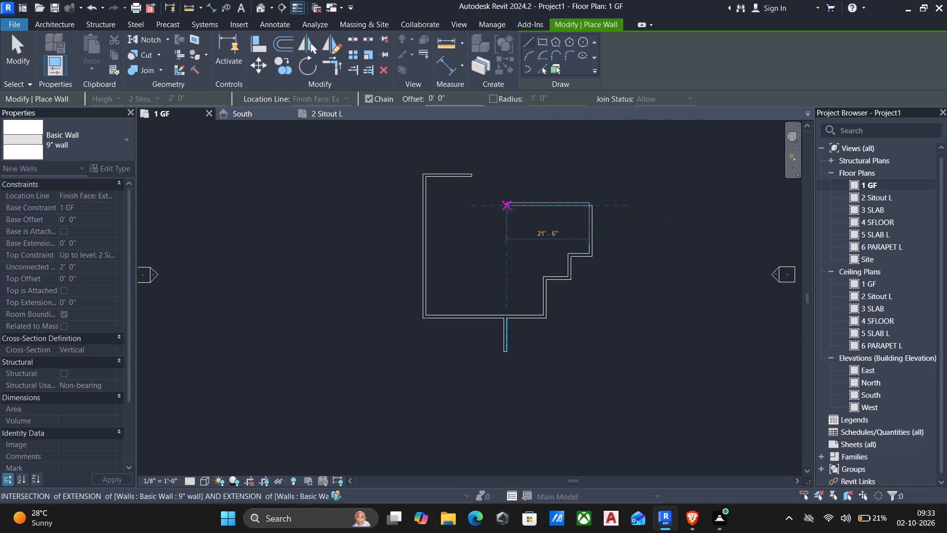
pyautogui.click(474, 208)
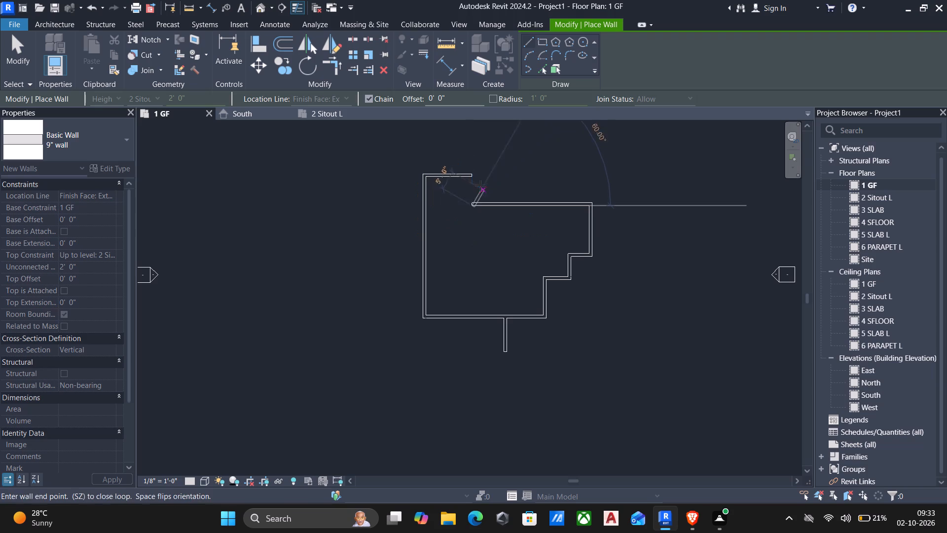
pyautogui.click(477, 180)
pyautogui.press('Escape')
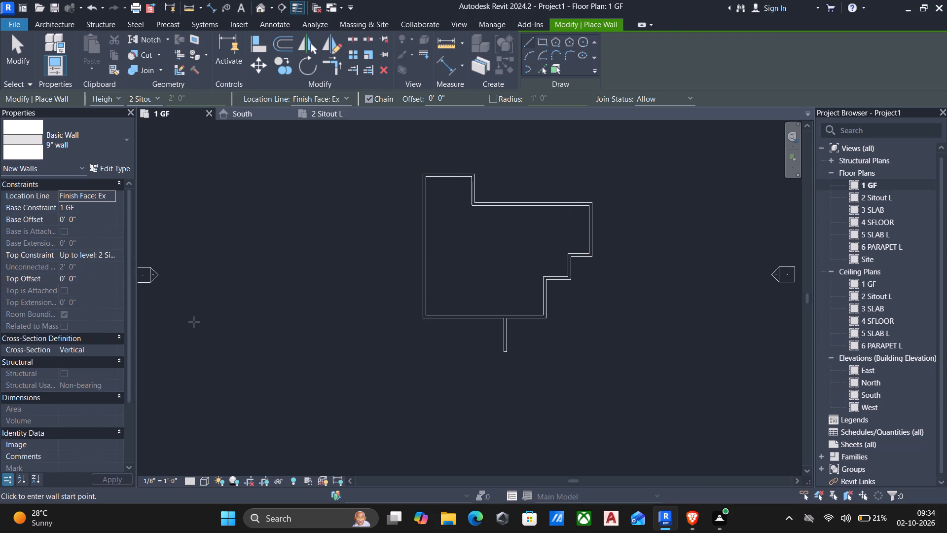
pyautogui.press('Escape')
# Select all the drawn walls and set their top constraint to Up to level: 3 SLAB.
pyautogui.moveTo(598, 282); pyautogui.dragTo(594, 303, button='middle')
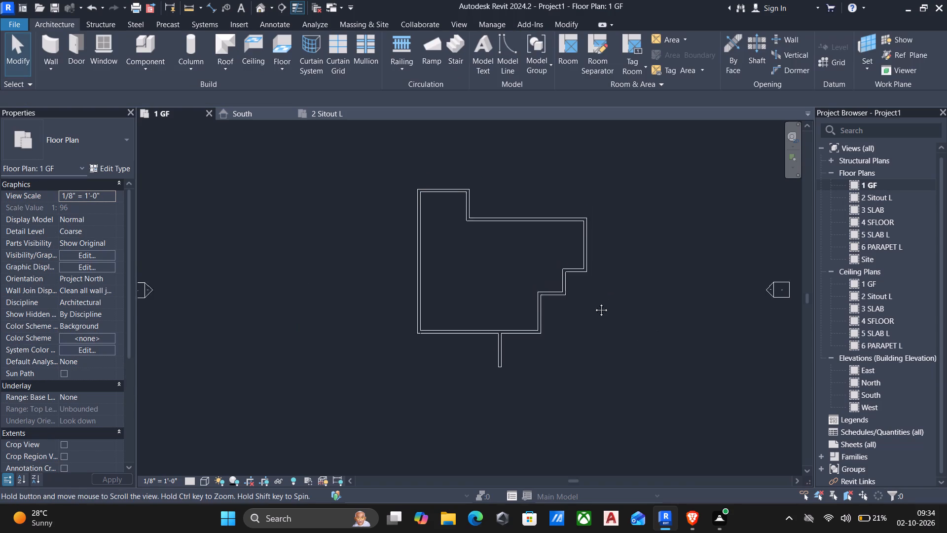
pyautogui.moveTo(594, 303); pyautogui.dragTo(592, 316, button='middle')
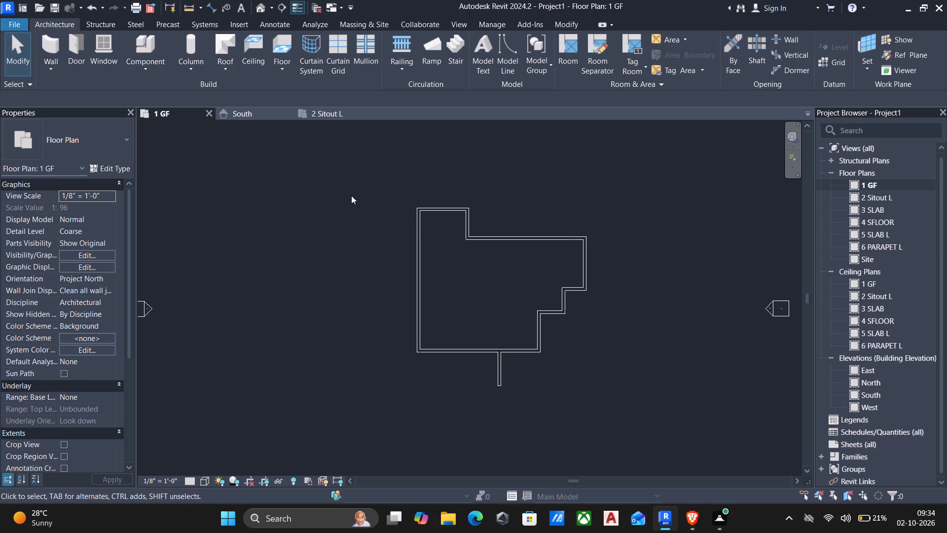
pyautogui.moveTo(360, 179); pyautogui.dragTo(625, 429)
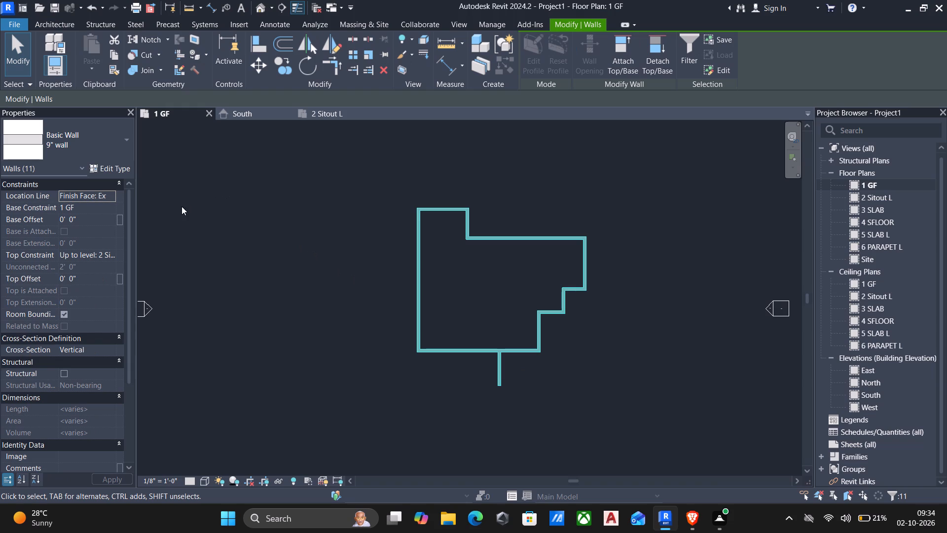
pyautogui.click(116, 255)
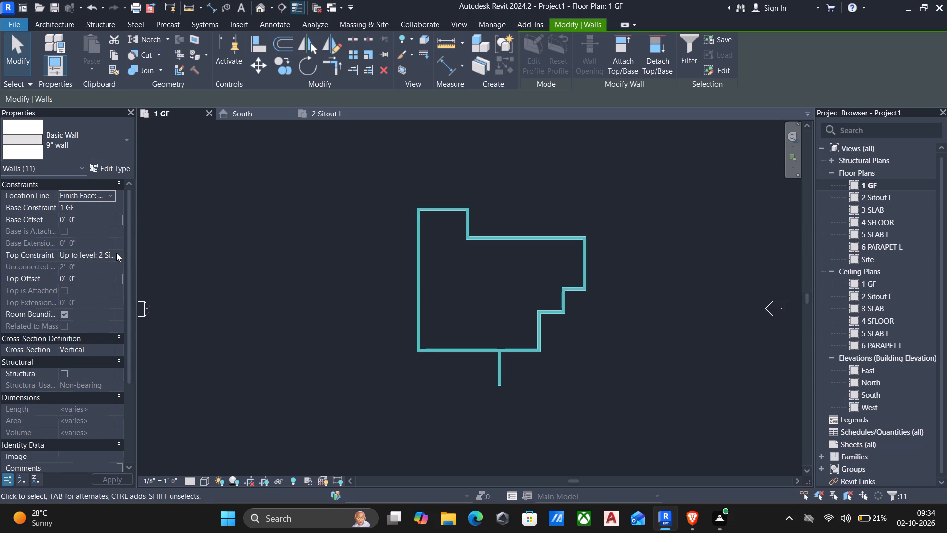
pyautogui.click(113, 254)
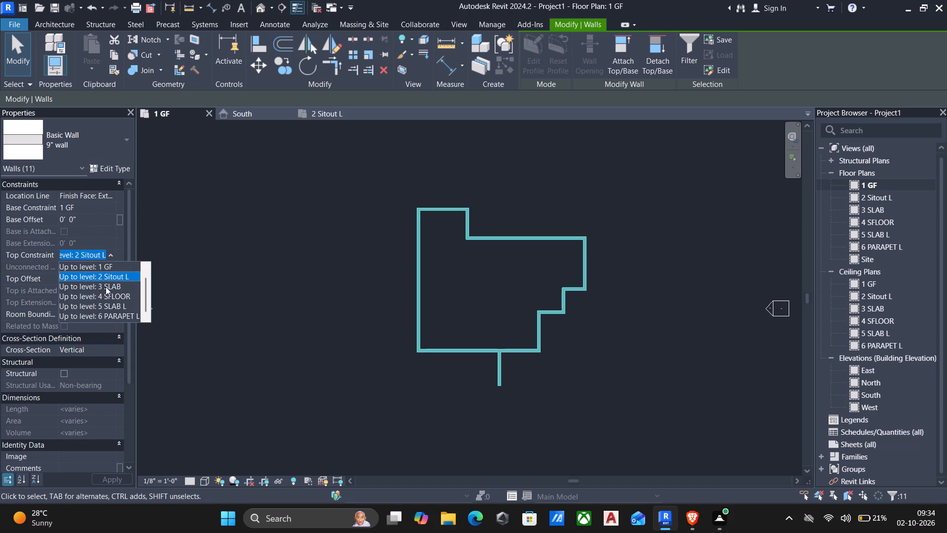
pyautogui.click(107, 286)
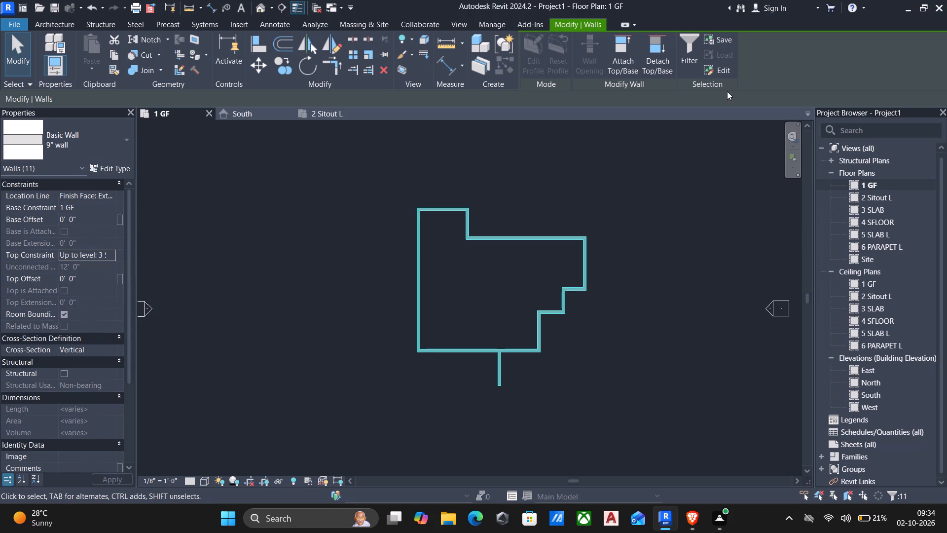
# Open the default 3D view of the walls.
pyautogui.click(261, 9)
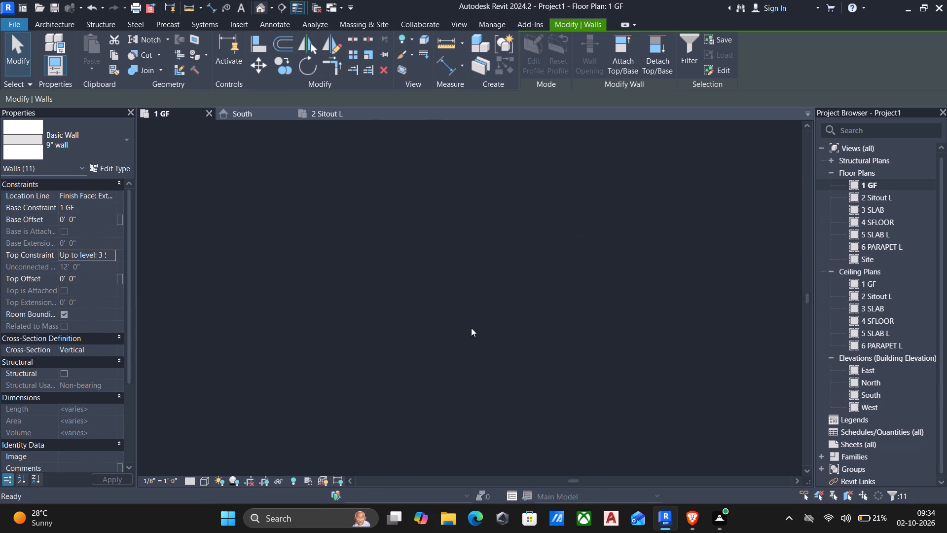
# Examine the walls in 3D, orbiting around to a more frontal angle.
pyautogui.scroll(3, 473, 372)
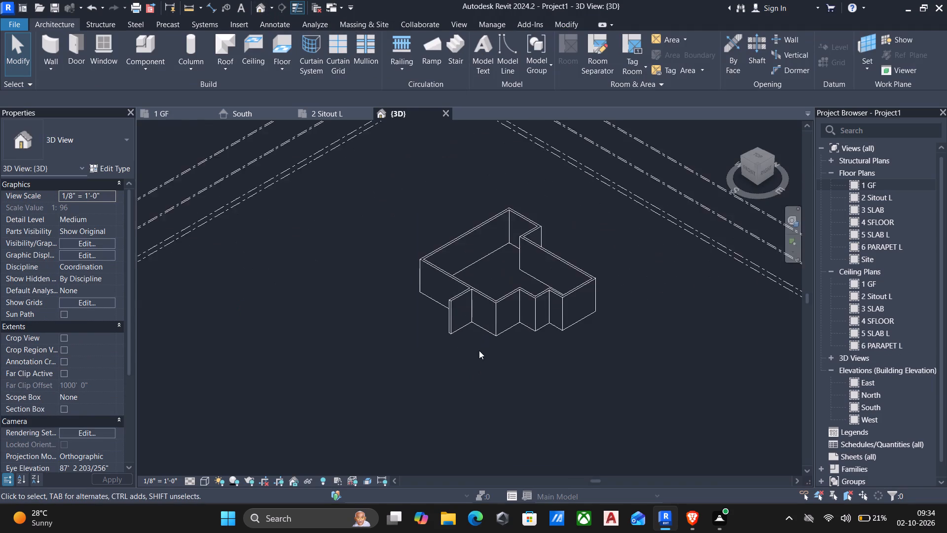
pyautogui.scroll(5, 479, 350)
pyautogui.keyDown('shift'); pyautogui.moveTo(479, 350); pyautogui.dragTo(519, 331, button='middle'); pyautogui.keyUp('shift')
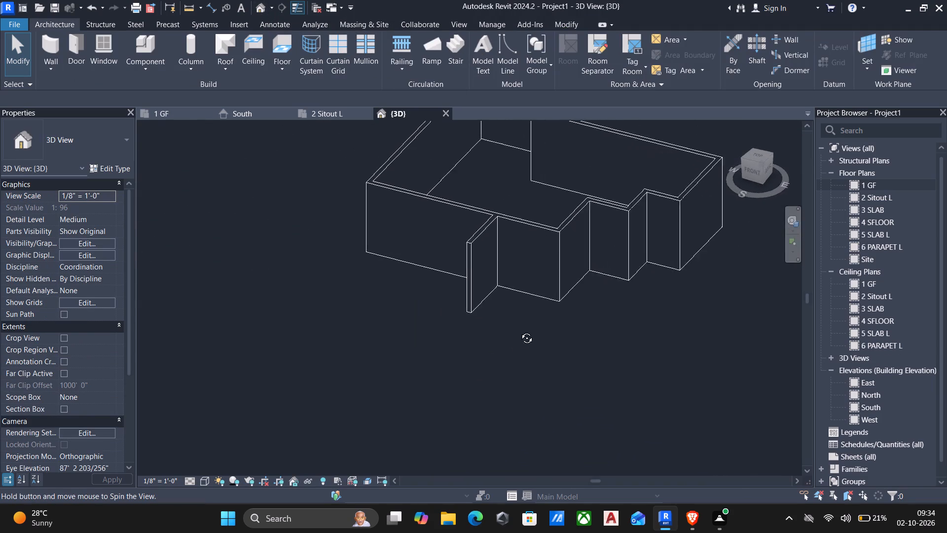
pyautogui.keyDown('shift'); pyautogui.moveTo(519, 331); pyautogui.dragTo(538, 319, button='middle'); pyautogui.keyUp('shift')
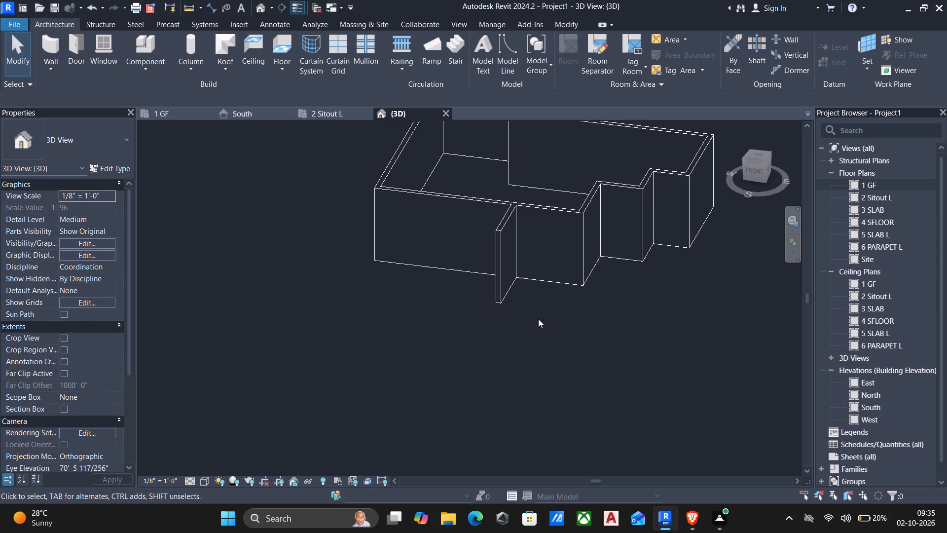
pyautogui.scroll(-2, 538, 319)
pyautogui.moveTo(538, 319); pyautogui.dragTo(539, 382, button='middle')
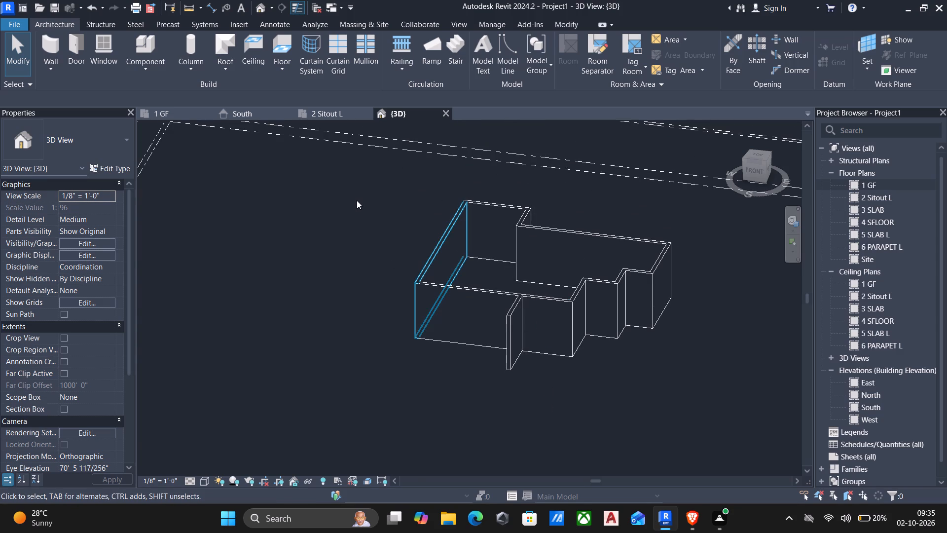
pyautogui.click(104, 22)
pyautogui.click(66, 23)
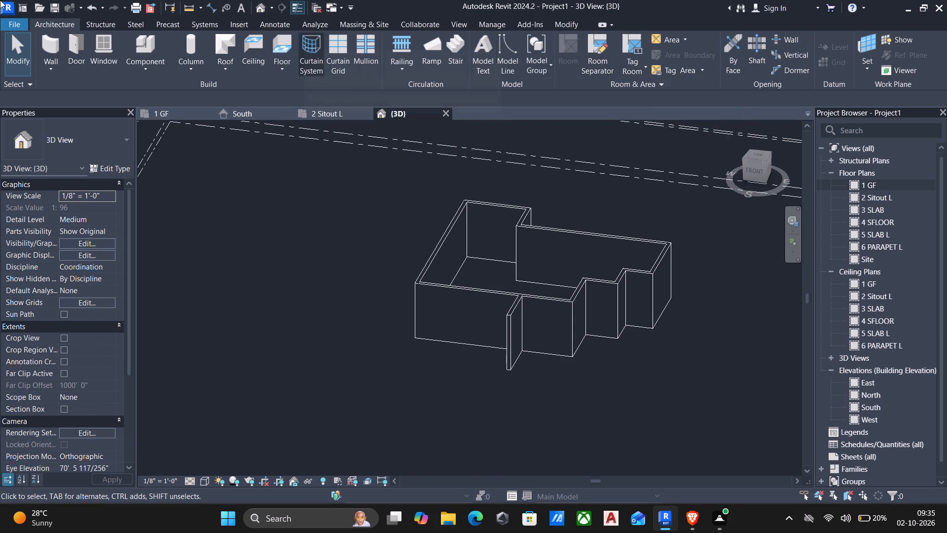
# Set the 3D view's detail level to Coarse and its visual style to Shaded.
pyautogui.click(188, 480)
pyautogui.click(189, 445)
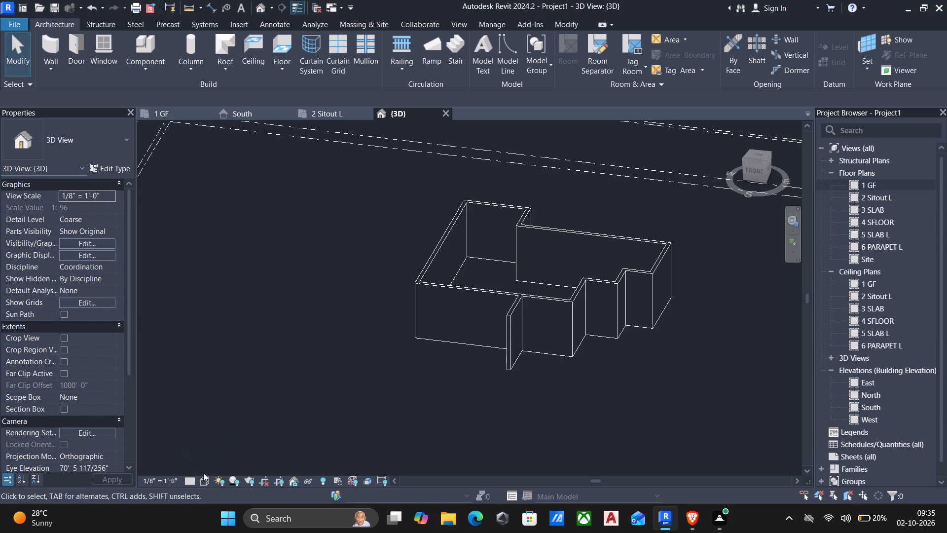
pyautogui.click(205, 482)
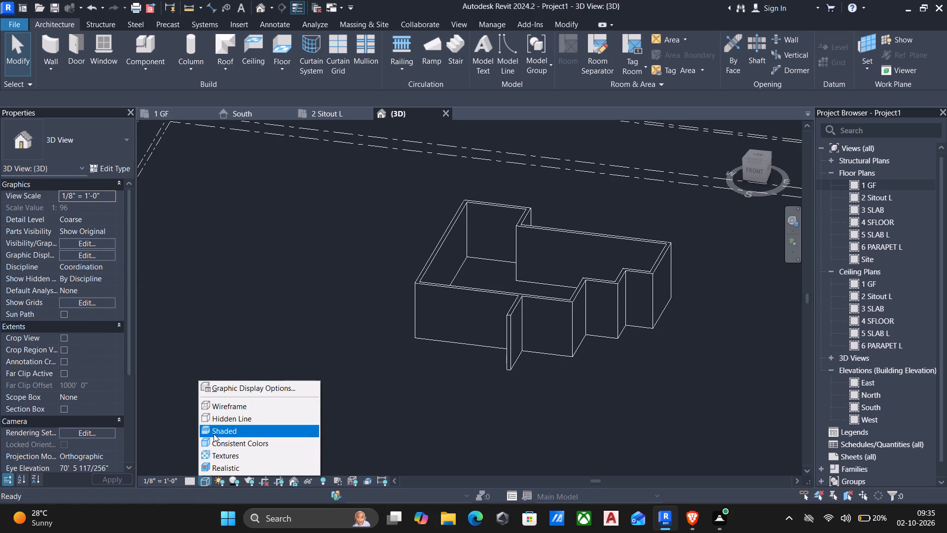
pyautogui.click(214, 434)
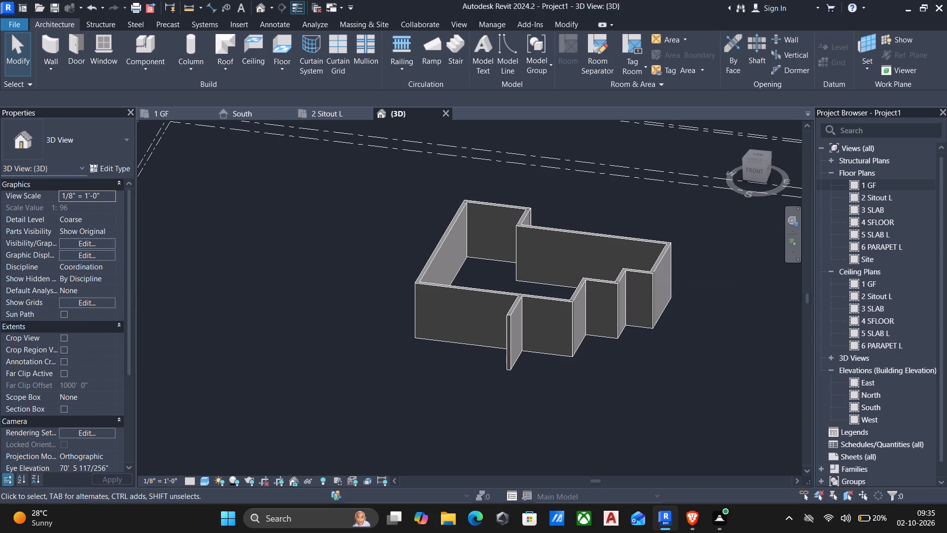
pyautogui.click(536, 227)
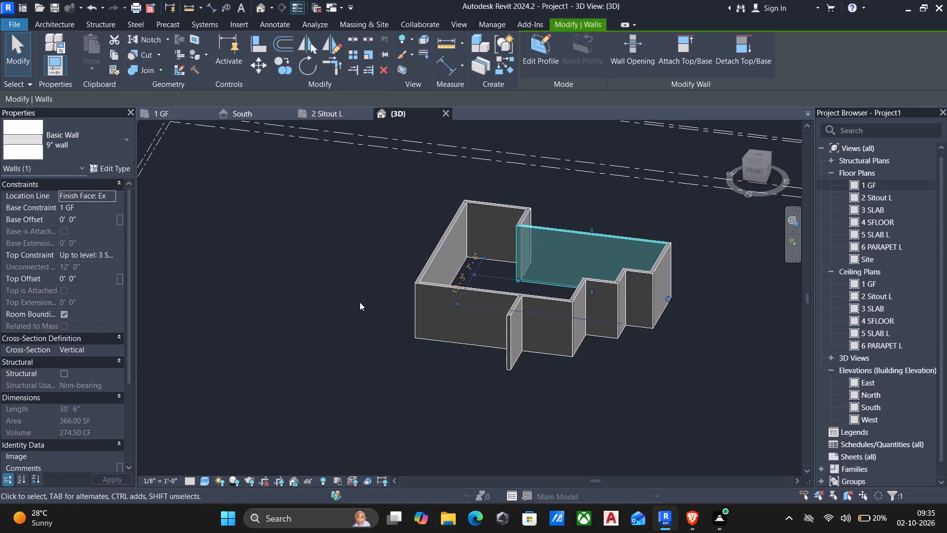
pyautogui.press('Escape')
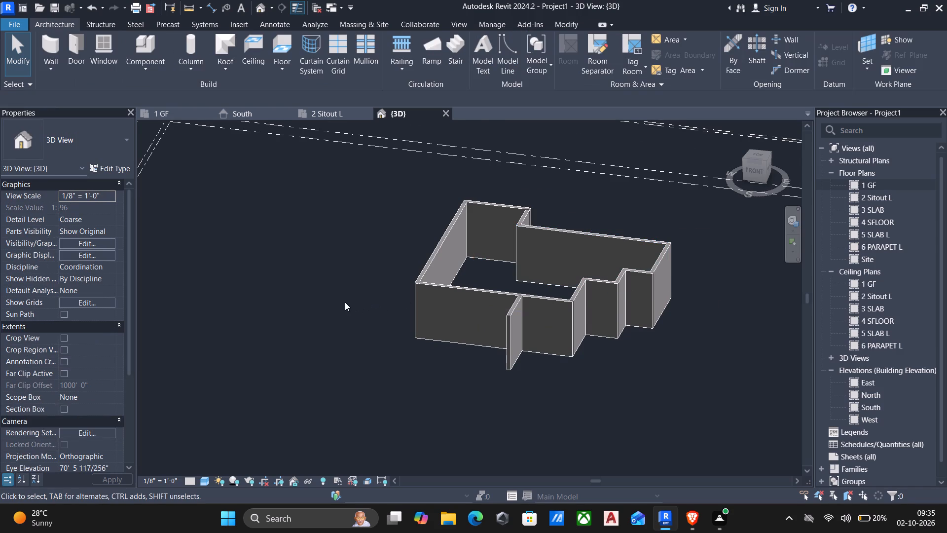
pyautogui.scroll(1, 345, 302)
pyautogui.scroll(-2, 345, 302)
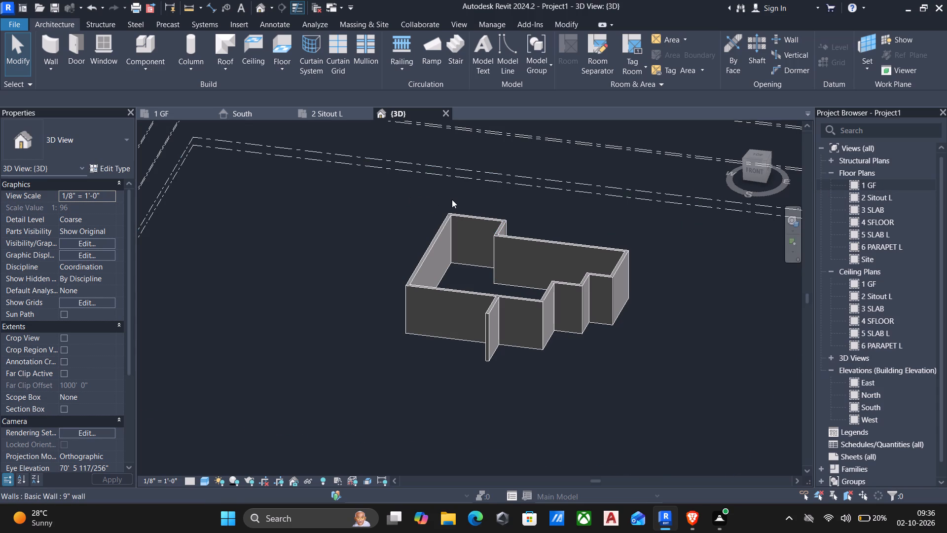
# On the 1 GF floor plan, start an architectural floor and pick the outer faces of the two north walls, their connecting wall and the east wall.
pyautogui.doubleClick(874, 187)
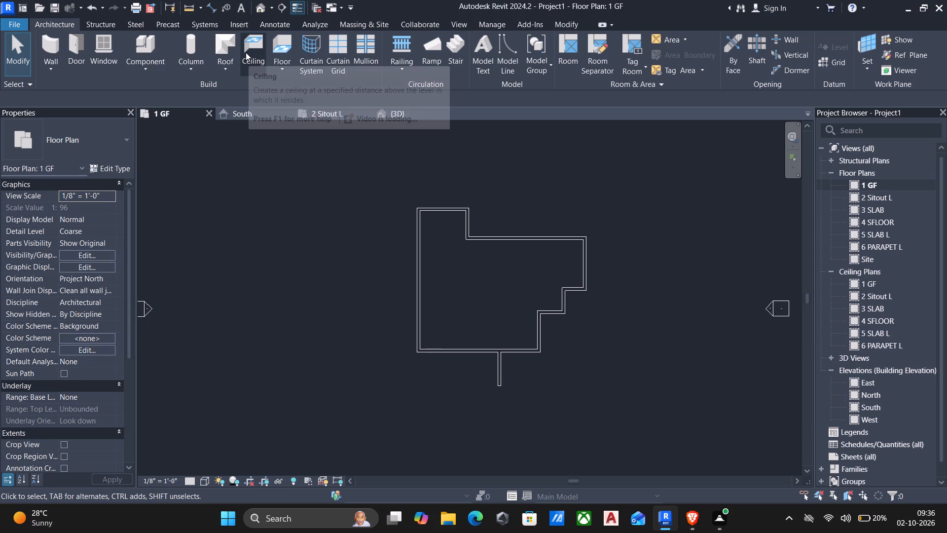
pyautogui.click(274, 67)
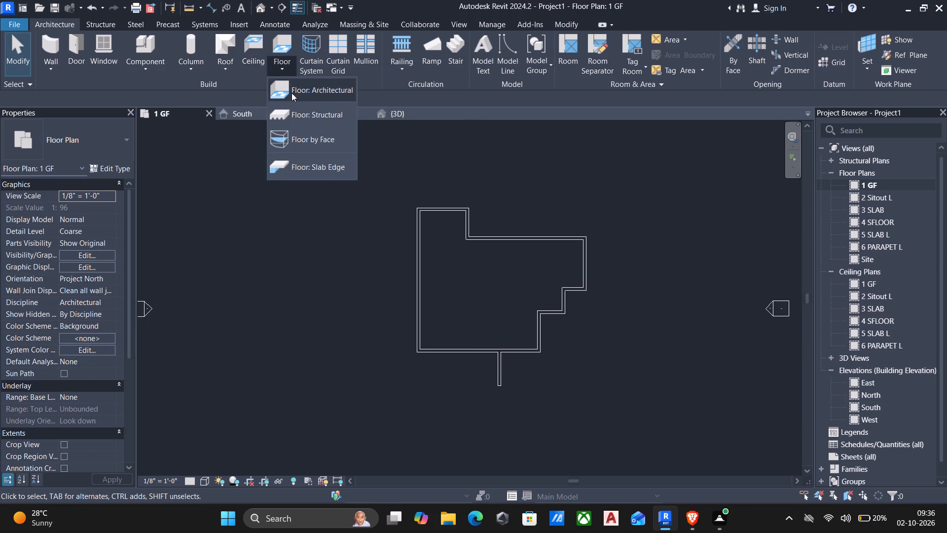
pyautogui.click(293, 93)
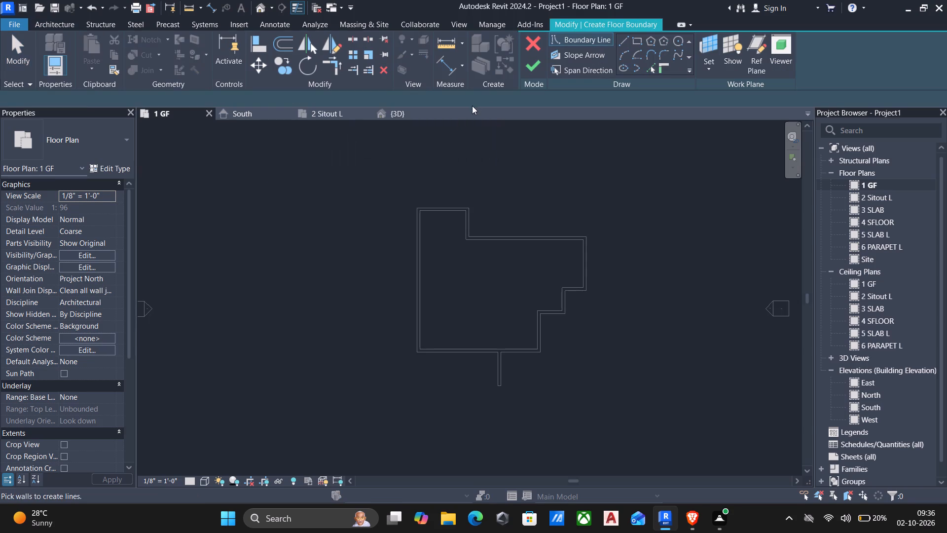
pyautogui.click(651, 68)
pyautogui.scroll(2, 462, 203)
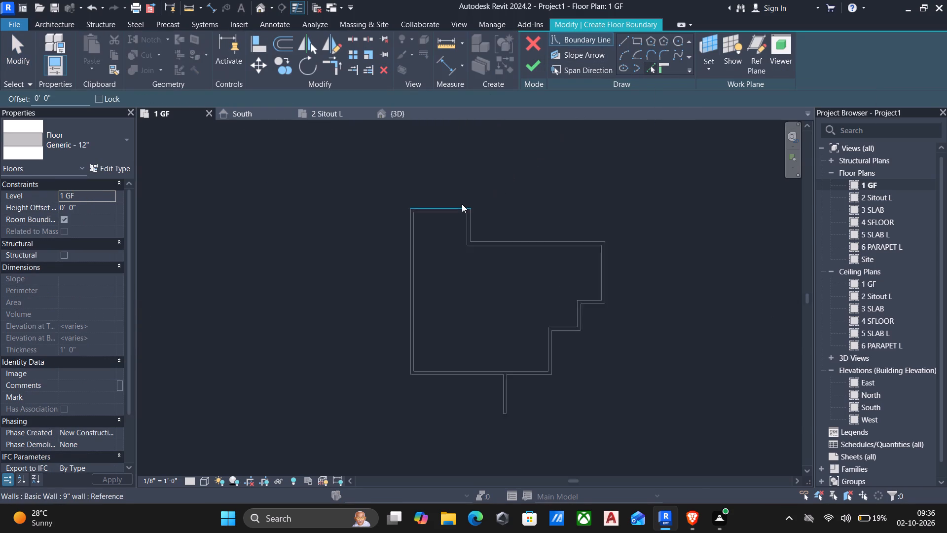
pyautogui.scroll(3, 462, 204)
pyautogui.click(443, 212)
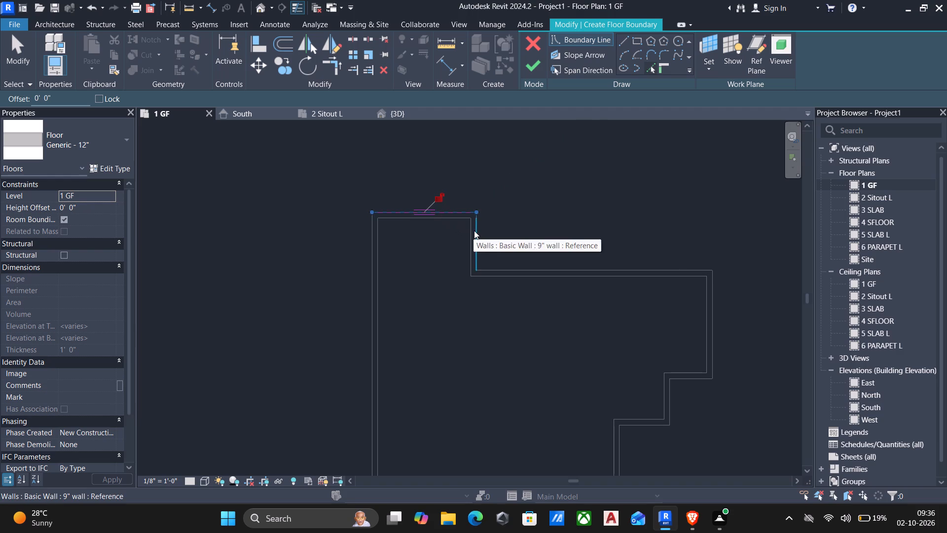
pyautogui.click(474, 231)
pyautogui.click(542, 267)
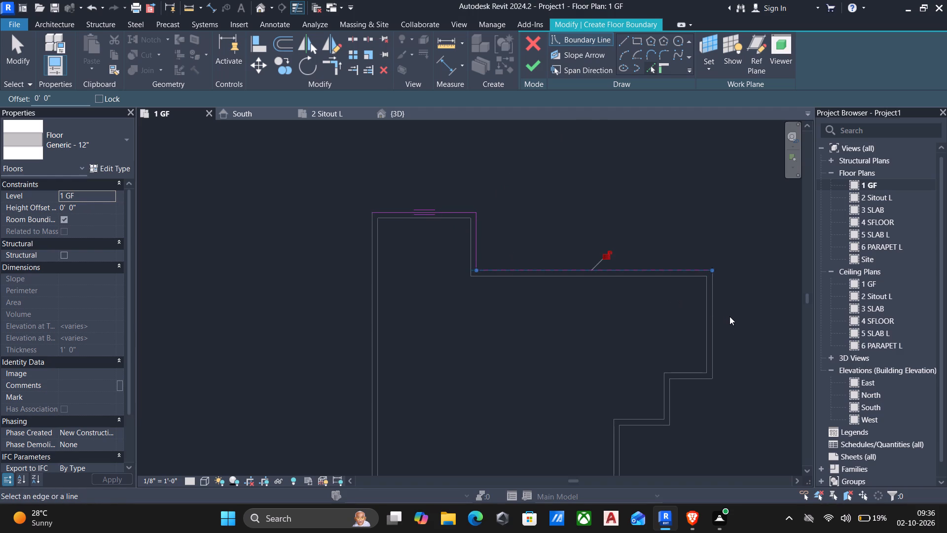
pyautogui.click(714, 328)
# Pick the outer faces of the stepped southeast walls, the south wall and the west wall to close the boundary, and finish the floor.
pyautogui.scroll(-4, 701, 331)
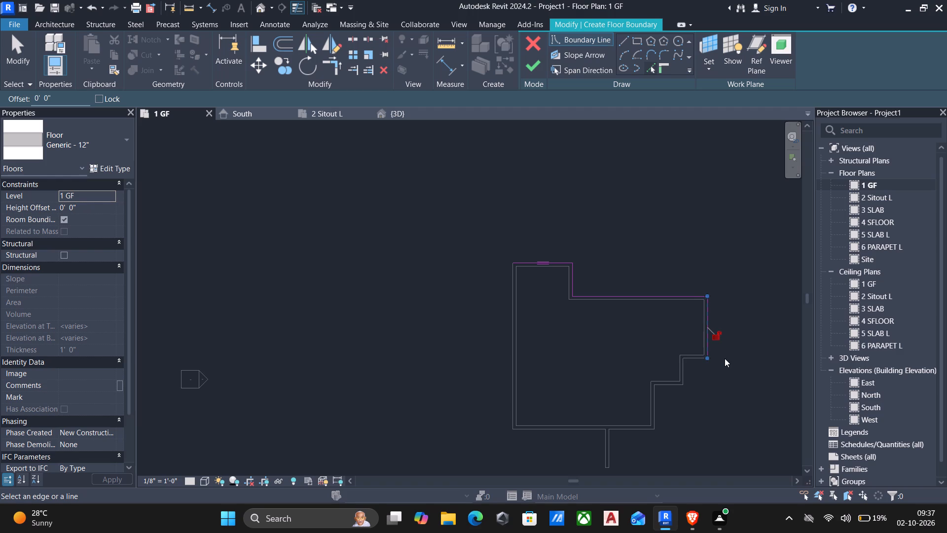
pyautogui.scroll(3, 692, 365)
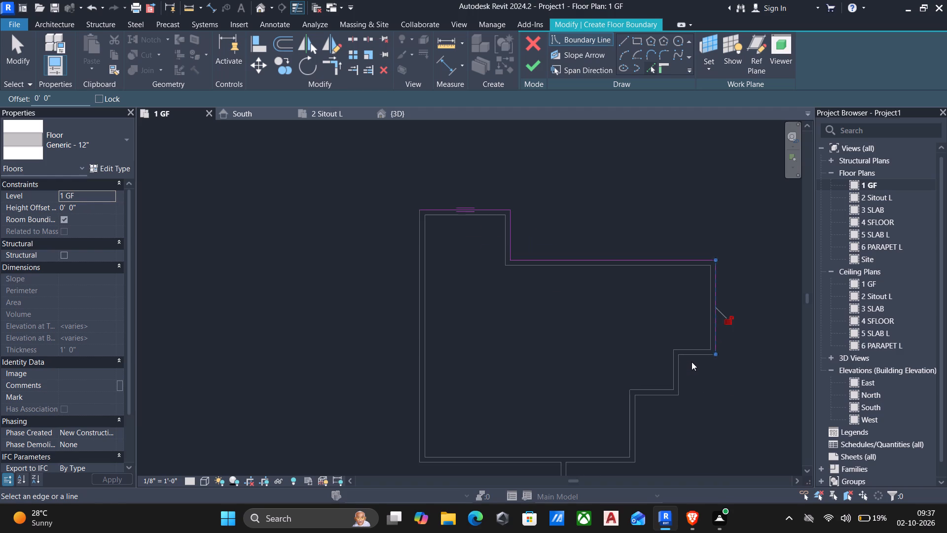
pyautogui.click(691, 353)
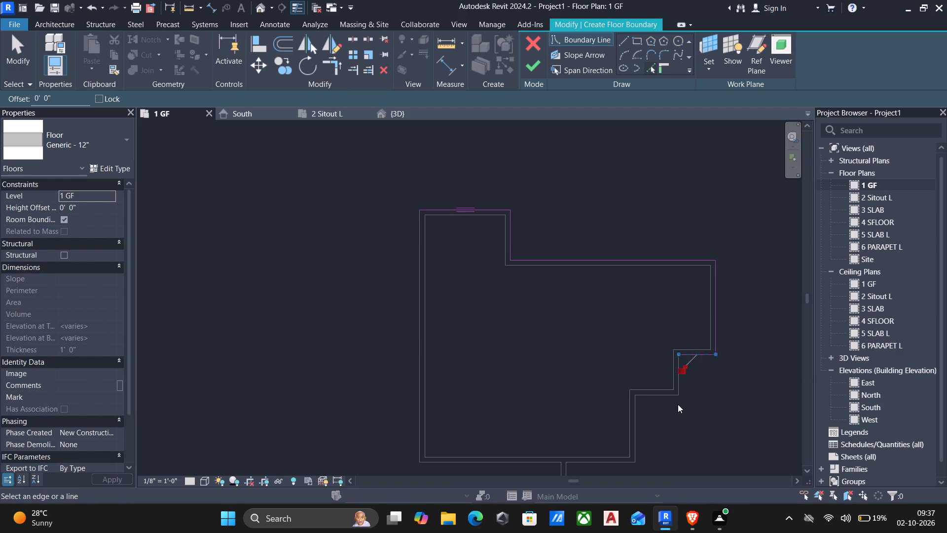
pyautogui.click(681, 387)
pyautogui.click(660, 397)
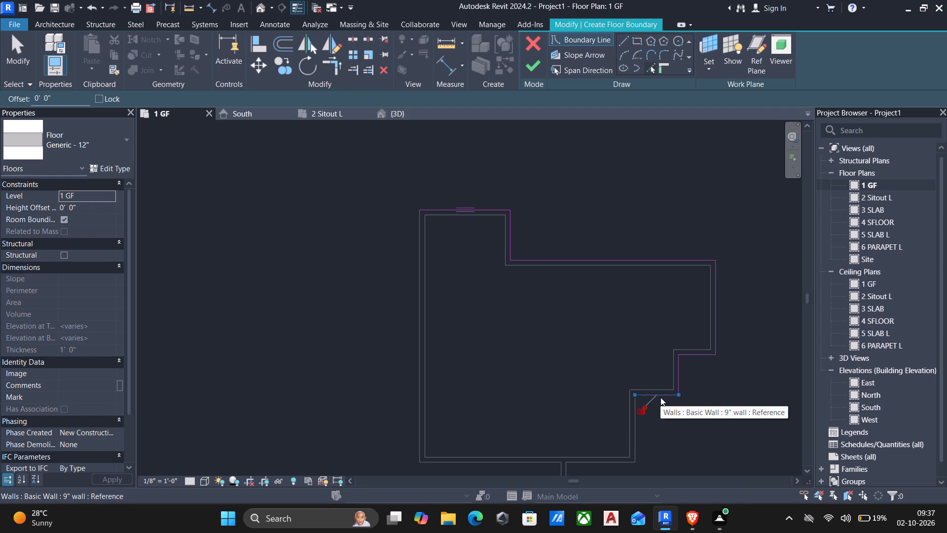
pyautogui.click(623, 421)
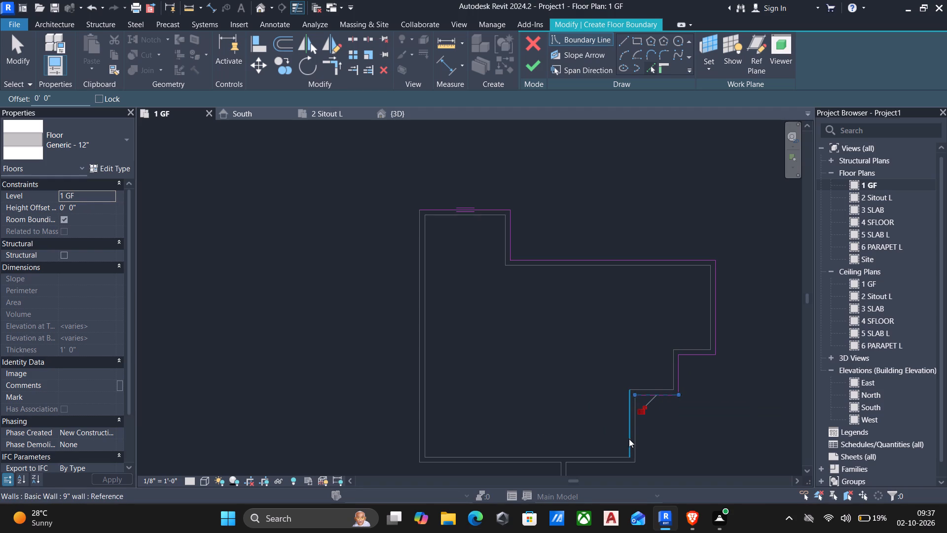
pyautogui.click(633, 441)
pyautogui.scroll(-2, 596, 426)
pyautogui.moveTo(594, 424); pyautogui.dragTo(595, 329, button='middle')
pyautogui.click(596, 359)
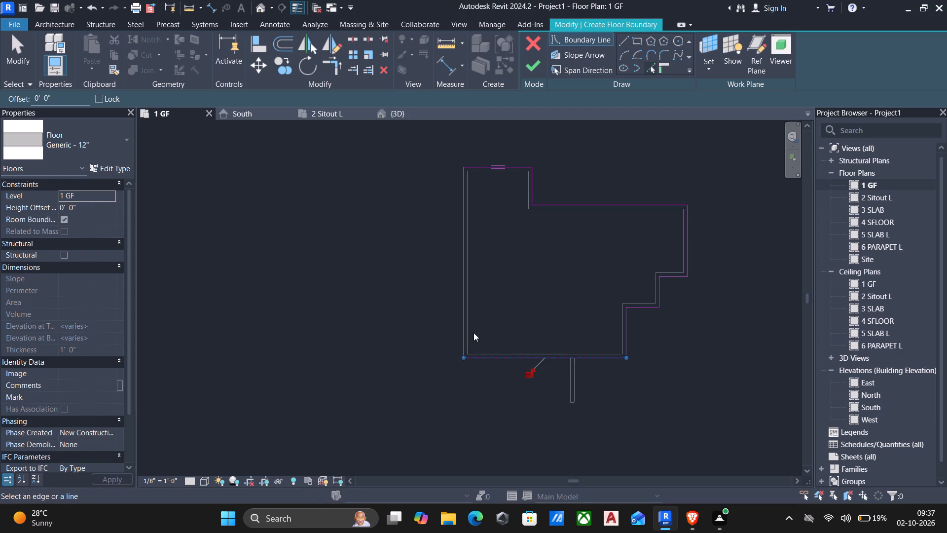
pyautogui.click(463, 332)
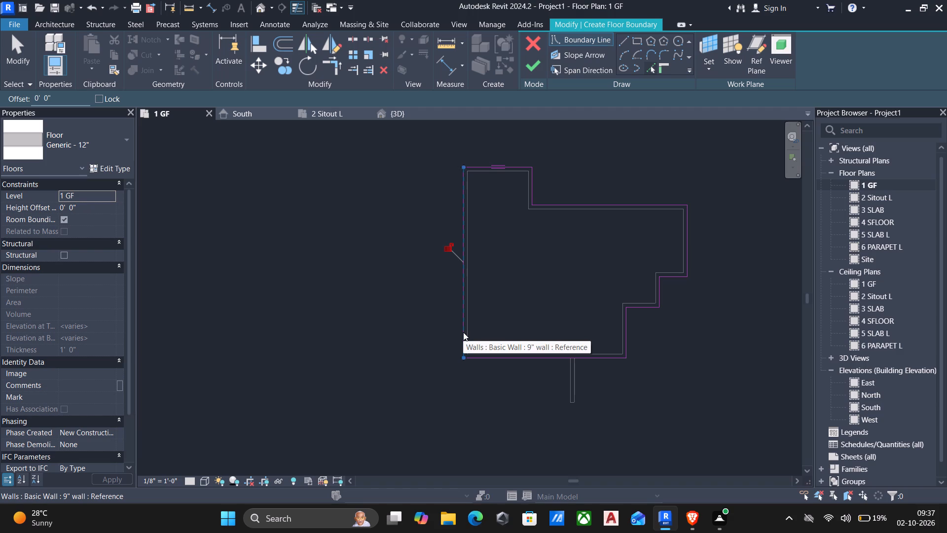
pyautogui.click(531, 67)
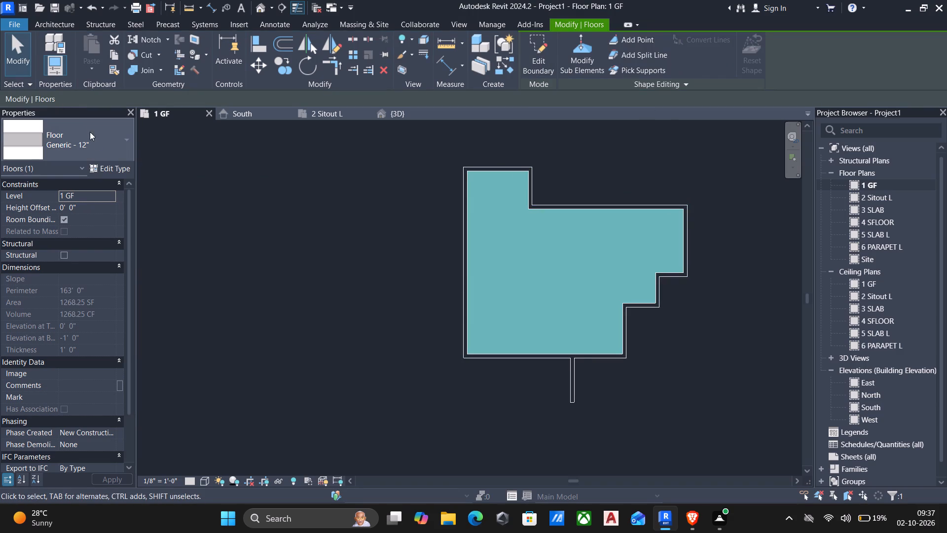
# Duplicate the new floor's type under the name 6".
pyautogui.click(112, 166)
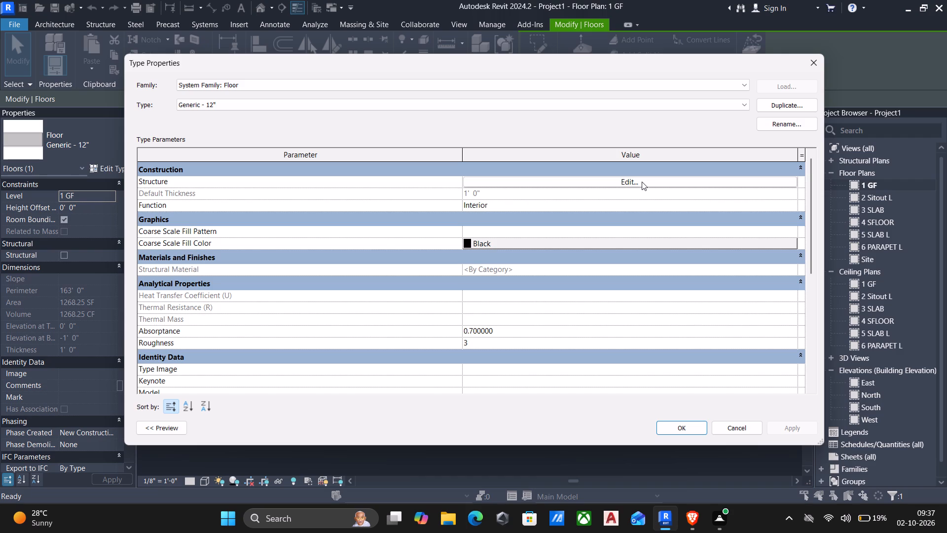
pyautogui.click(792, 104)
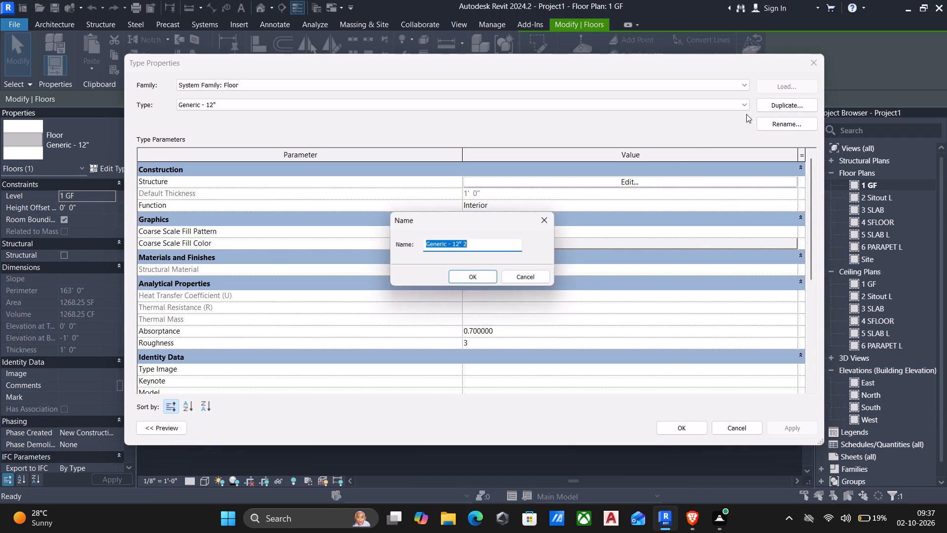
pyautogui.press('BackSpace')
pyautogui.press('6')
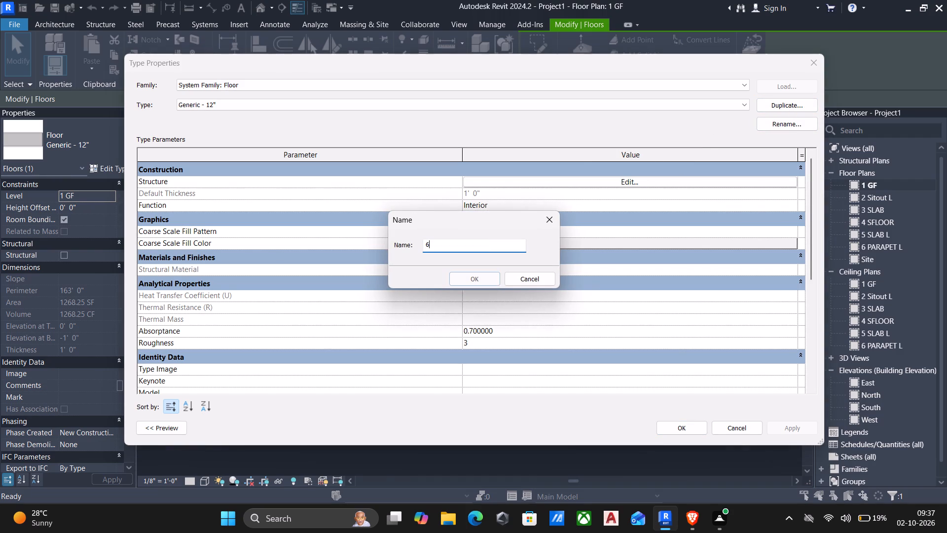
pyautogui.hotkey('shift', '"')
pyautogui.press('Return')
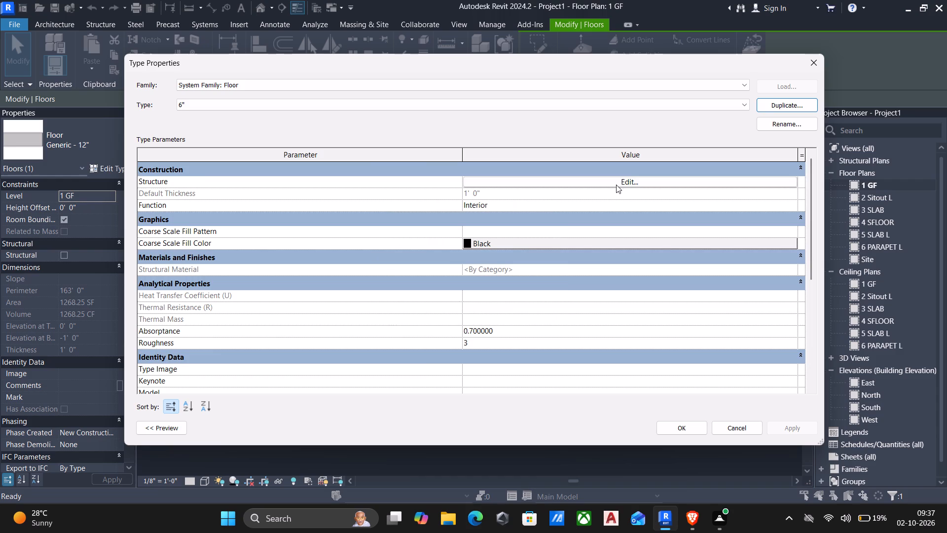
# Set the Structure layer thickness of the 6" floor type to 6" and apply the type to the floor.
pyautogui.click(616, 185)
pyautogui.click(493, 183)
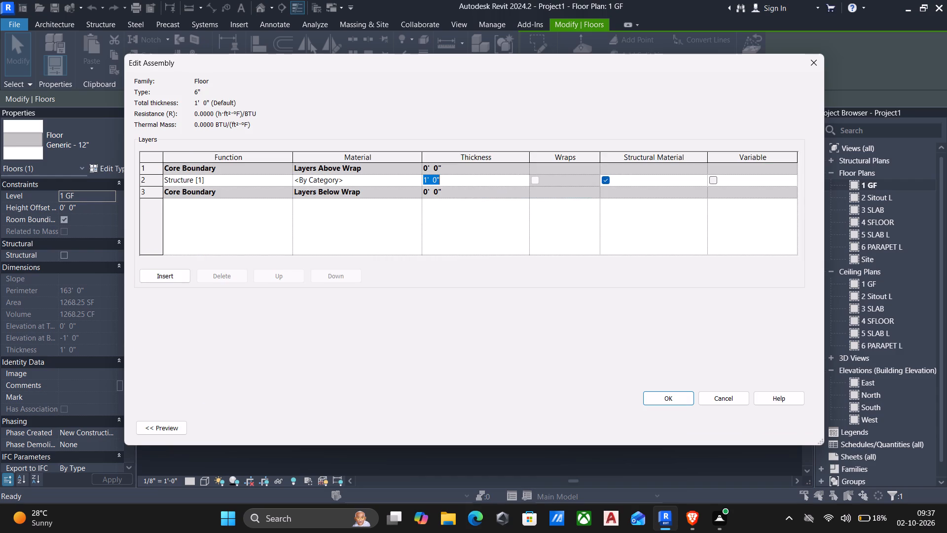
pyautogui.press('6')
pyautogui.hotkey('shift', '"')
pyautogui.press('Return')
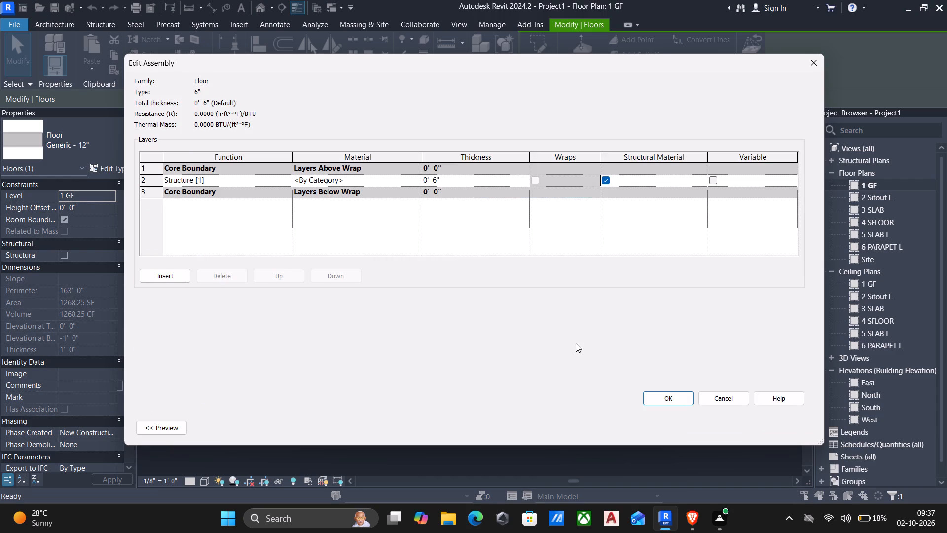
pyautogui.click(661, 400)
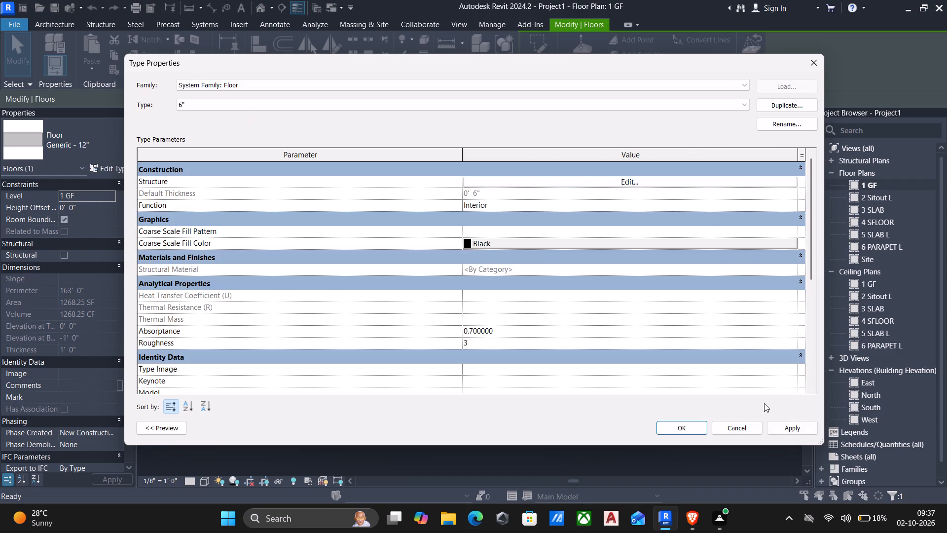
pyautogui.click(789, 431)
pyautogui.click(664, 424)
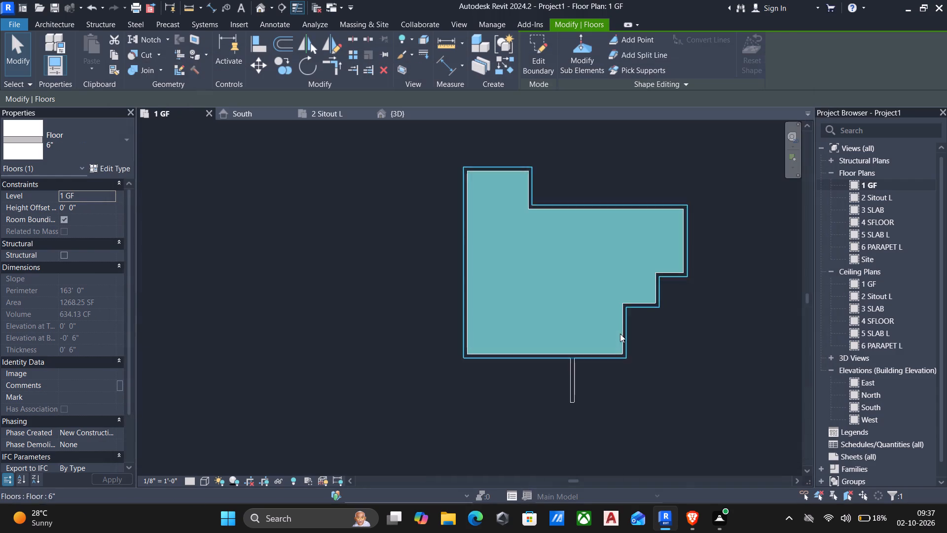
pyautogui.scroll(-2, 615, 331)
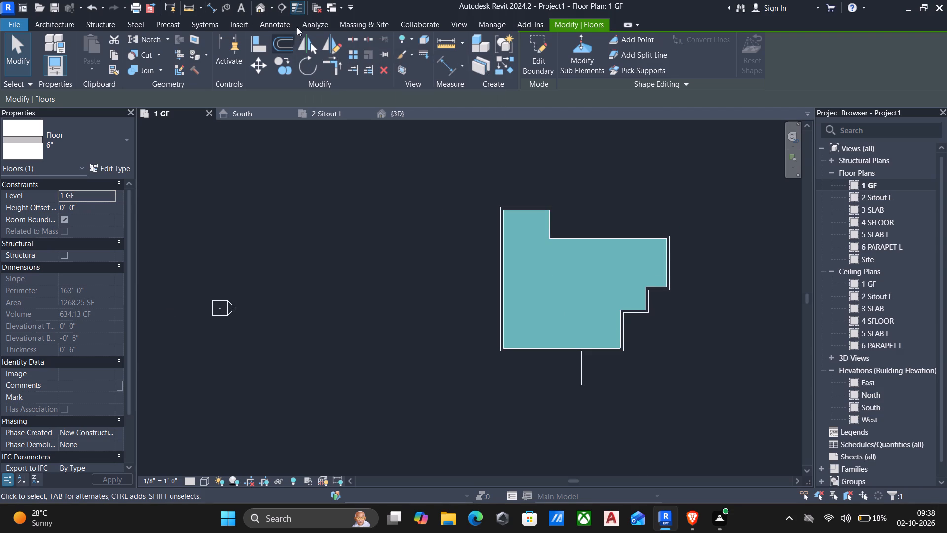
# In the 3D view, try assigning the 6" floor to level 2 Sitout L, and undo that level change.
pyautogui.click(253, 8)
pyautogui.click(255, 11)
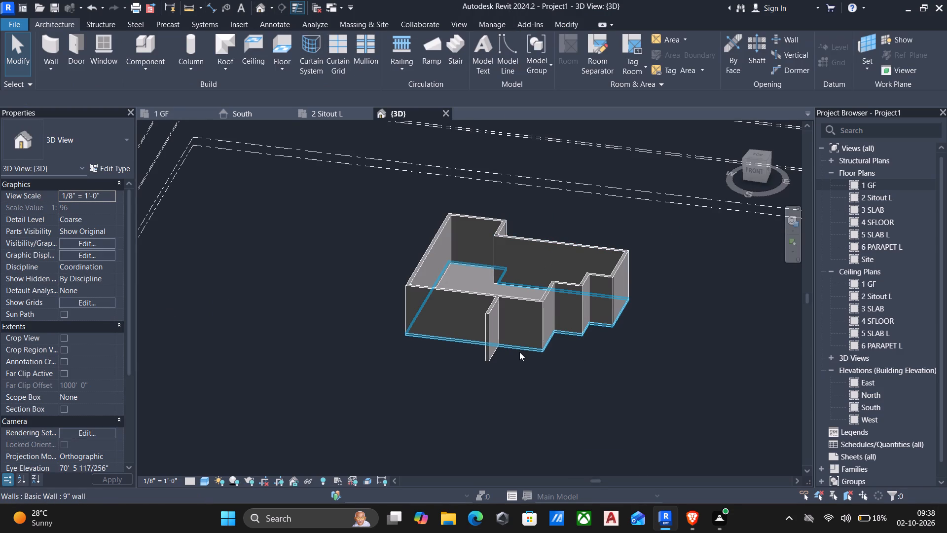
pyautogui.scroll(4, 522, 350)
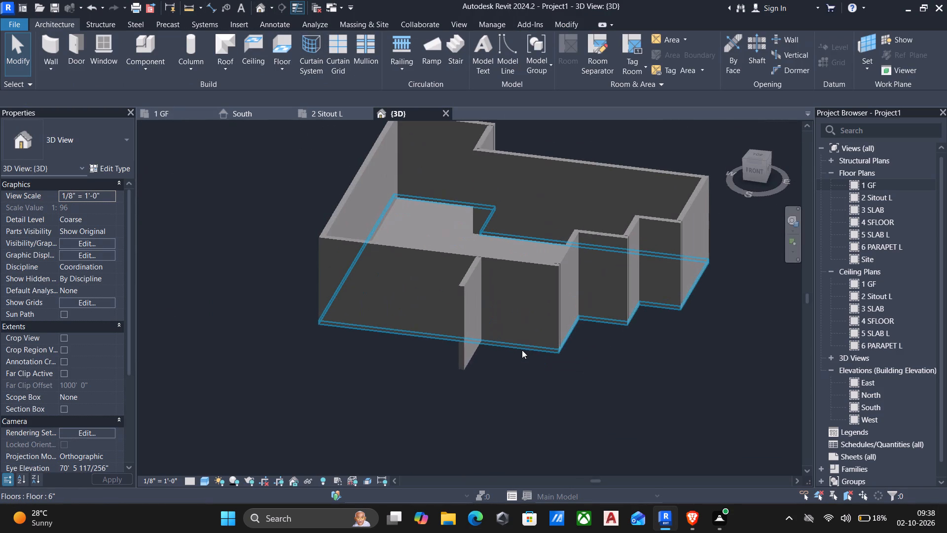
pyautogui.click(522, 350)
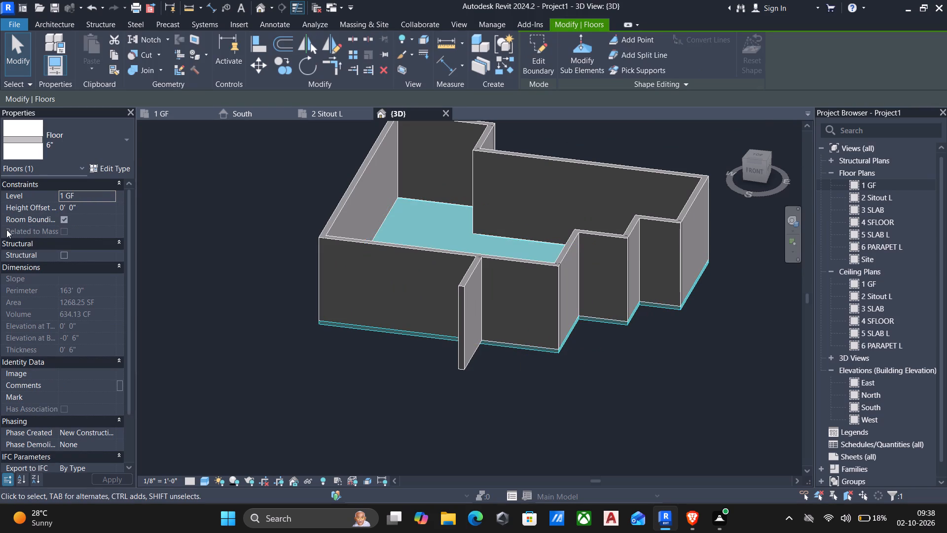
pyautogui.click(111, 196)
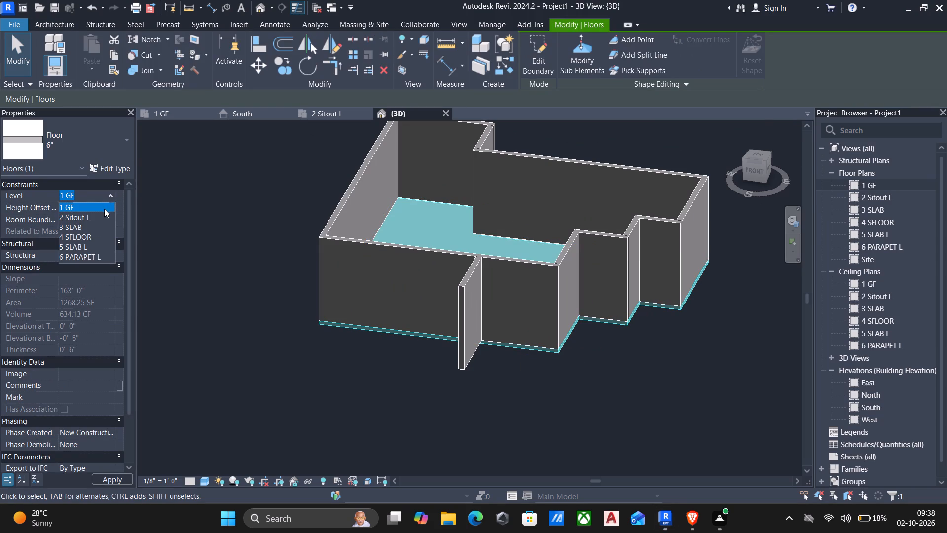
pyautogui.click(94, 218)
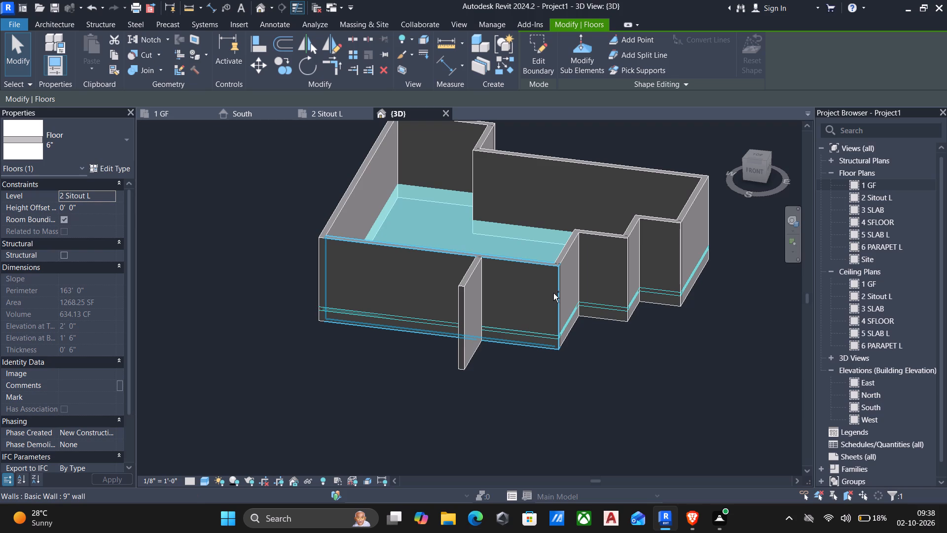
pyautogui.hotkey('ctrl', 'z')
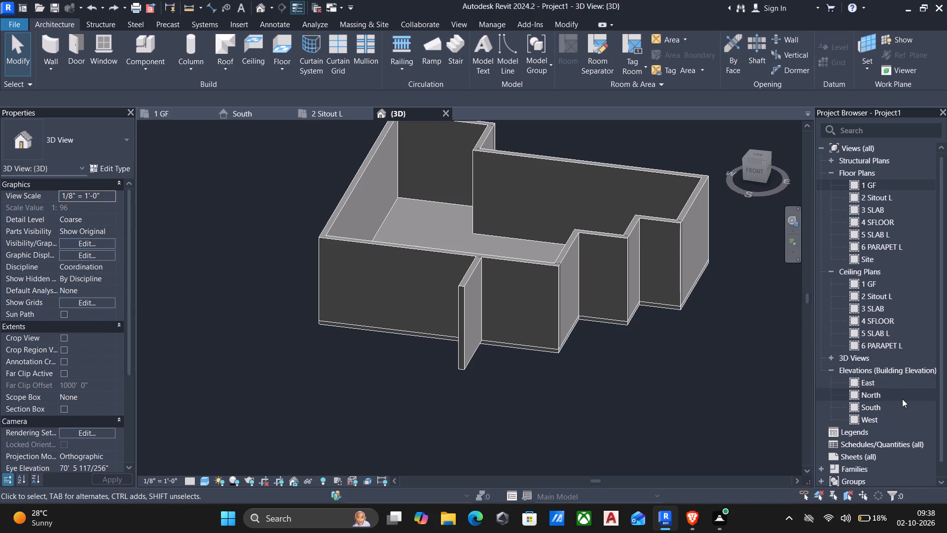
# In the South elevation, nudge the 6" floor upward to a height offset of 0' 6" from level 1 GF.
pyautogui.doubleClick(873, 409)
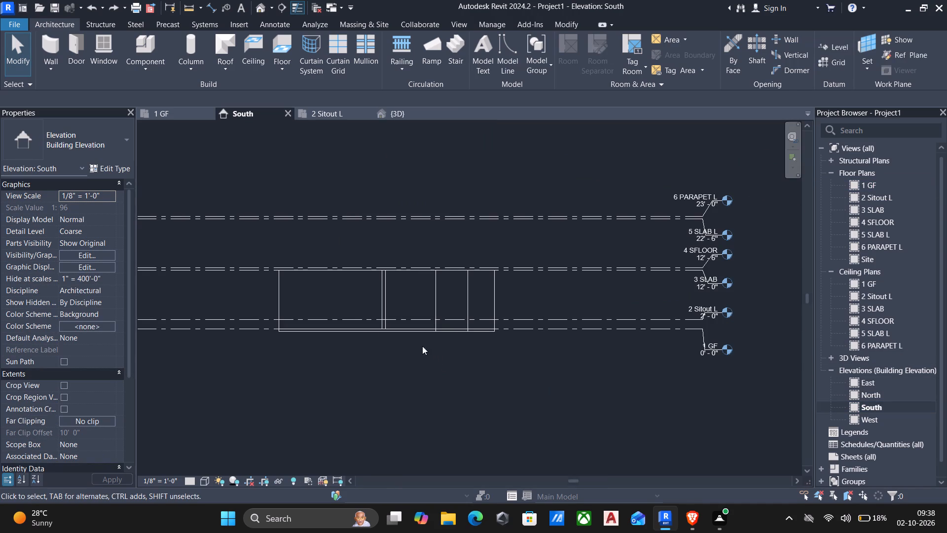
pyautogui.scroll(5, 414, 340)
pyautogui.click(395, 323)
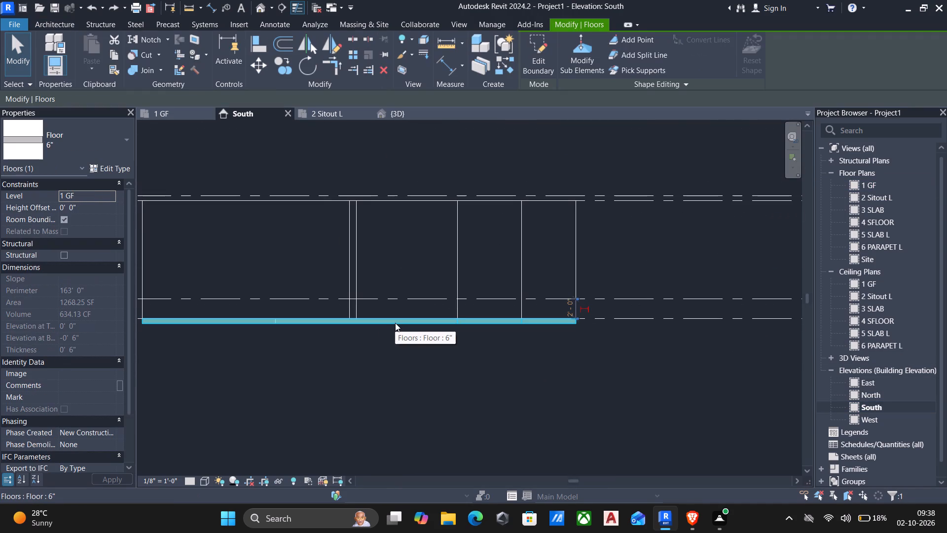
pyautogui.press('Up')
pyautogui.press('Up')
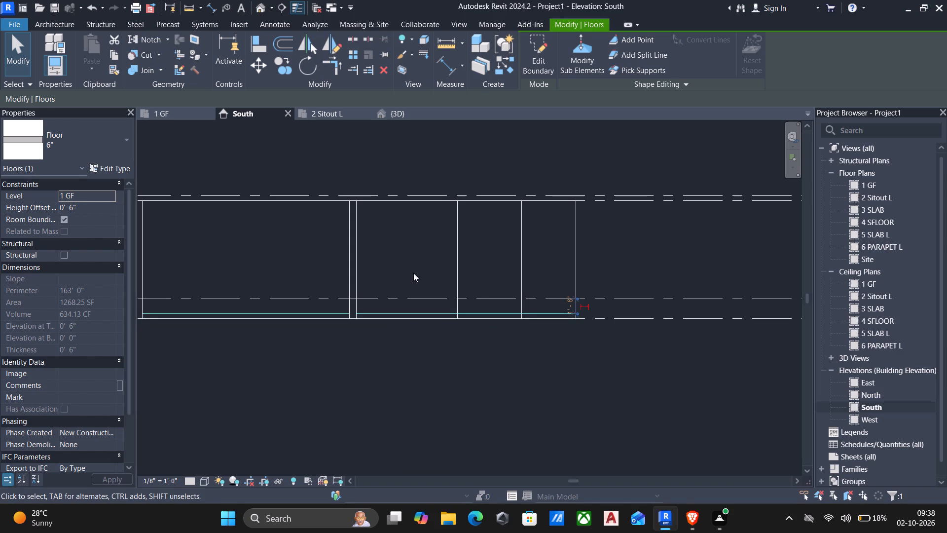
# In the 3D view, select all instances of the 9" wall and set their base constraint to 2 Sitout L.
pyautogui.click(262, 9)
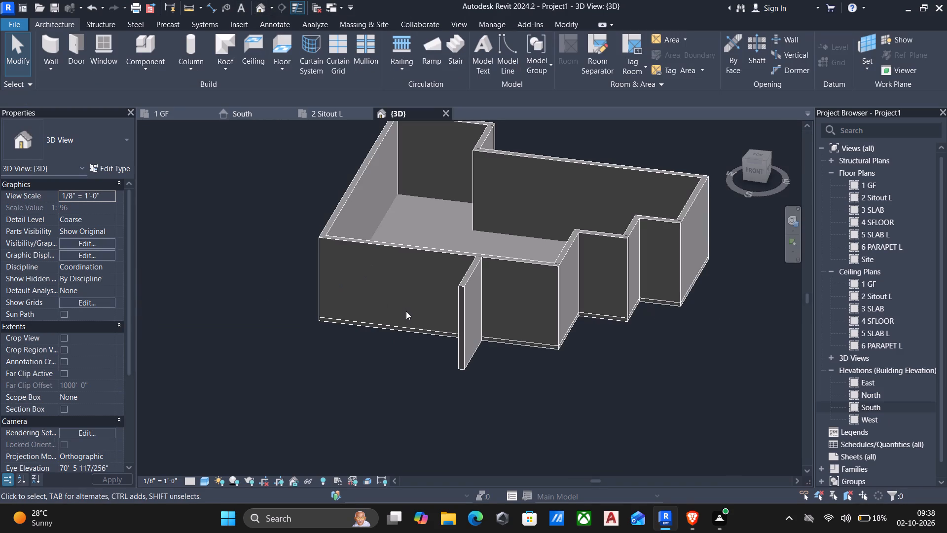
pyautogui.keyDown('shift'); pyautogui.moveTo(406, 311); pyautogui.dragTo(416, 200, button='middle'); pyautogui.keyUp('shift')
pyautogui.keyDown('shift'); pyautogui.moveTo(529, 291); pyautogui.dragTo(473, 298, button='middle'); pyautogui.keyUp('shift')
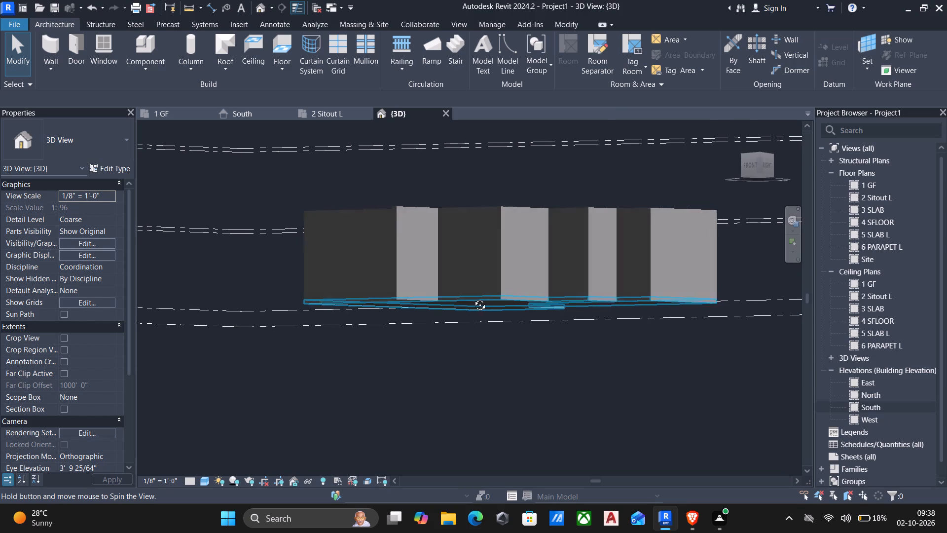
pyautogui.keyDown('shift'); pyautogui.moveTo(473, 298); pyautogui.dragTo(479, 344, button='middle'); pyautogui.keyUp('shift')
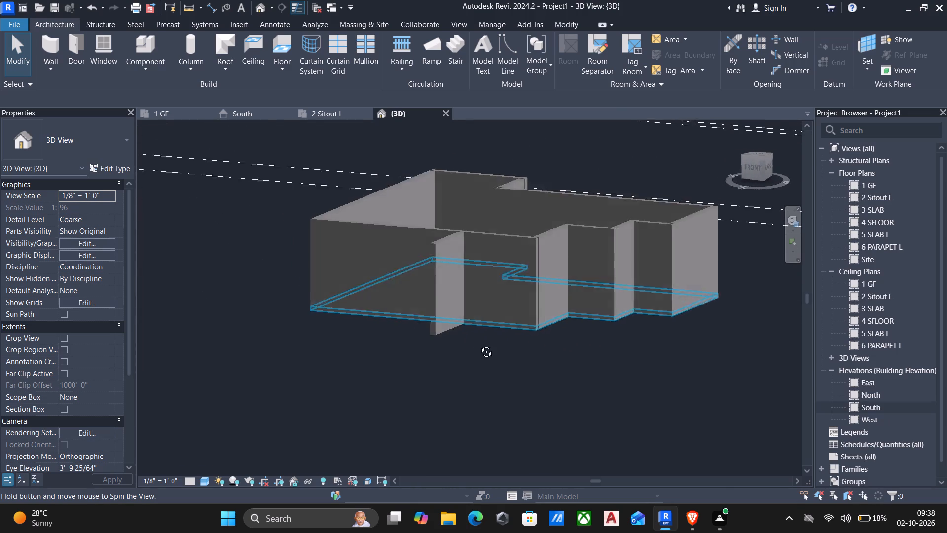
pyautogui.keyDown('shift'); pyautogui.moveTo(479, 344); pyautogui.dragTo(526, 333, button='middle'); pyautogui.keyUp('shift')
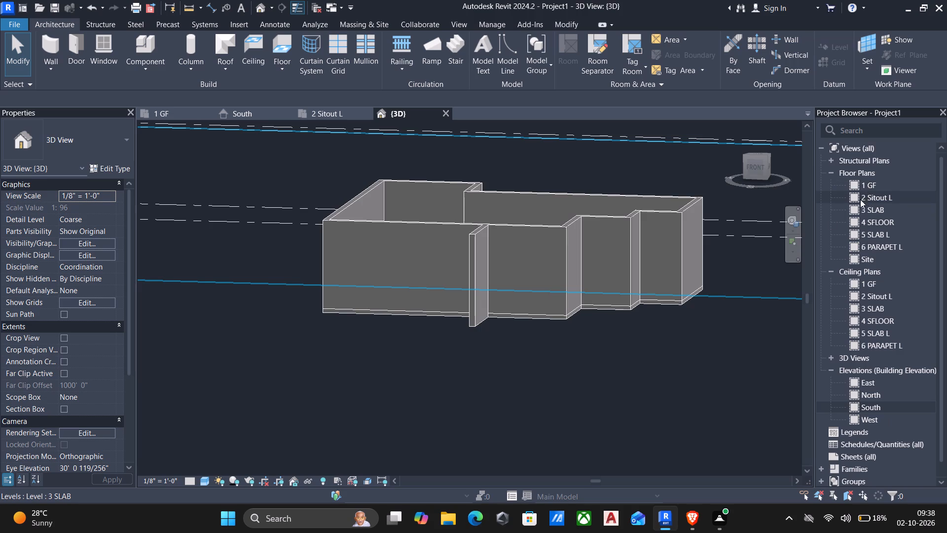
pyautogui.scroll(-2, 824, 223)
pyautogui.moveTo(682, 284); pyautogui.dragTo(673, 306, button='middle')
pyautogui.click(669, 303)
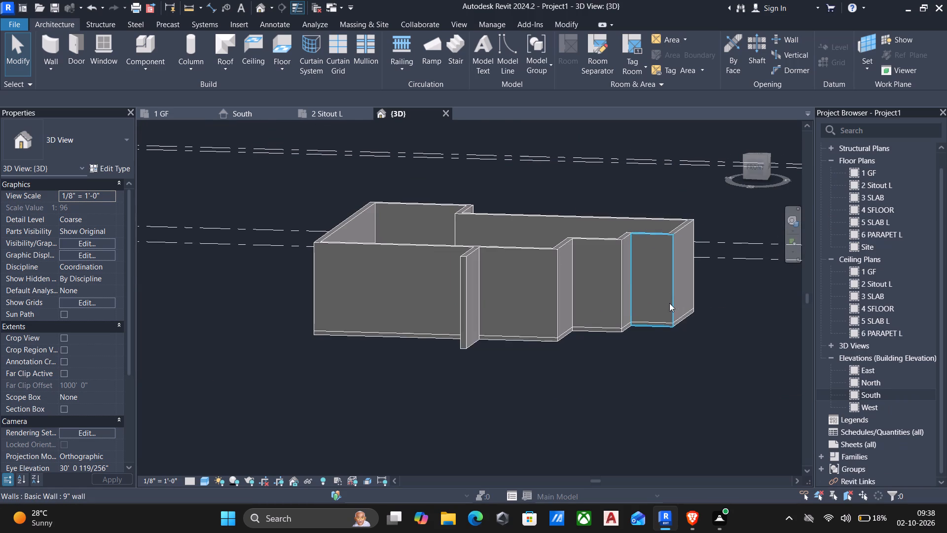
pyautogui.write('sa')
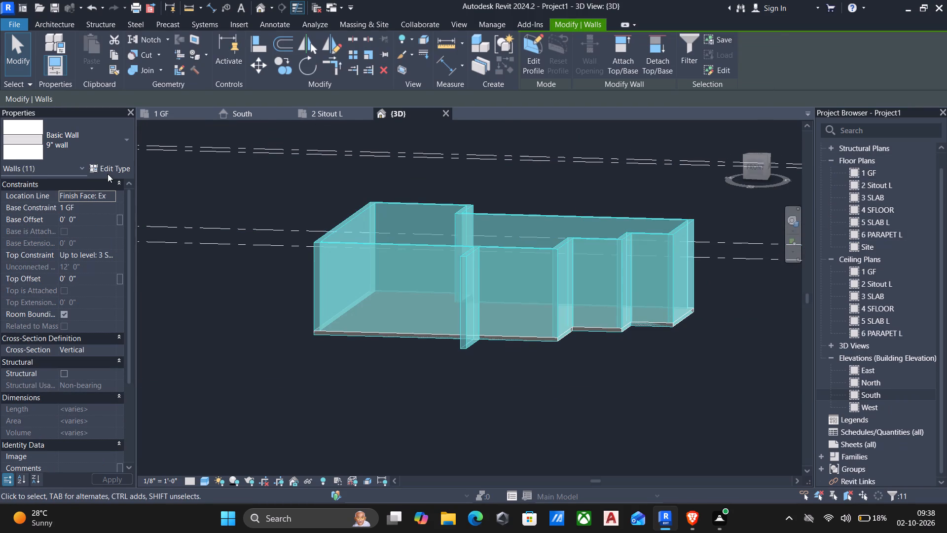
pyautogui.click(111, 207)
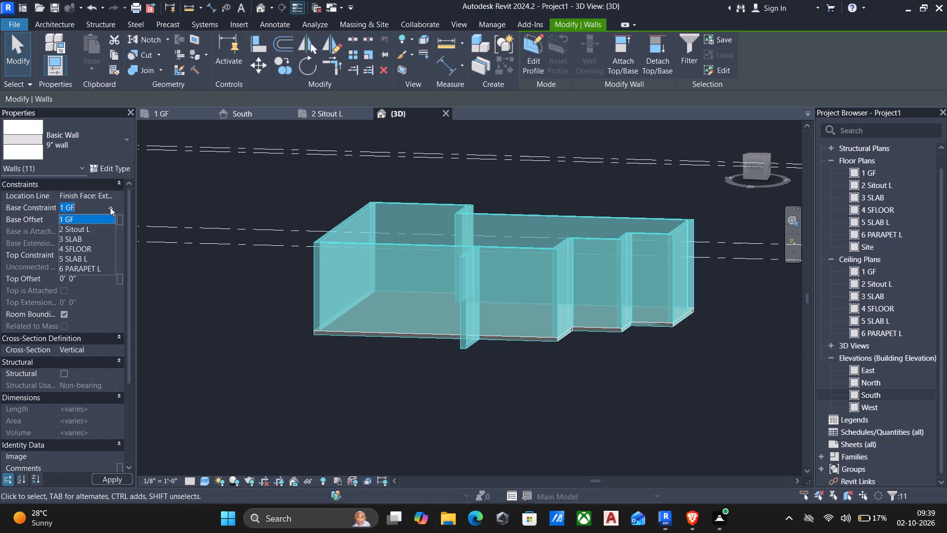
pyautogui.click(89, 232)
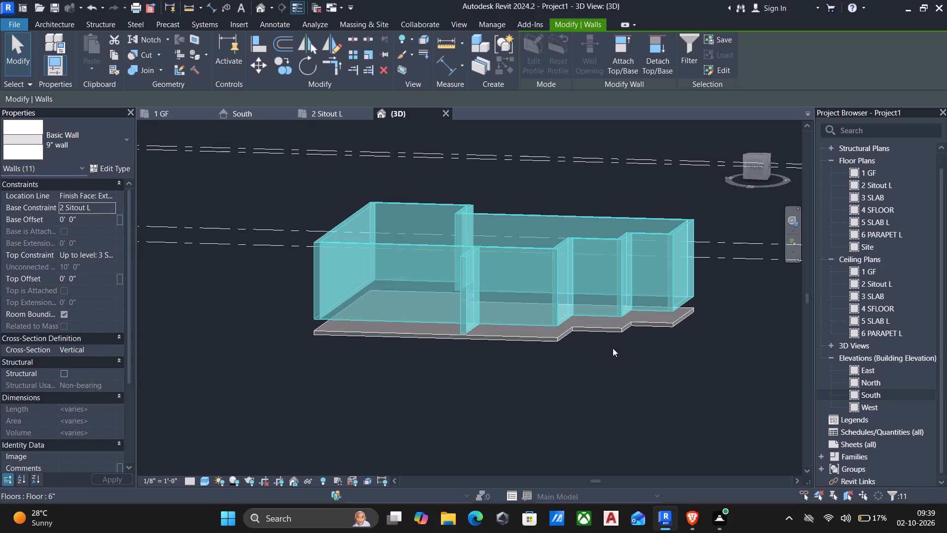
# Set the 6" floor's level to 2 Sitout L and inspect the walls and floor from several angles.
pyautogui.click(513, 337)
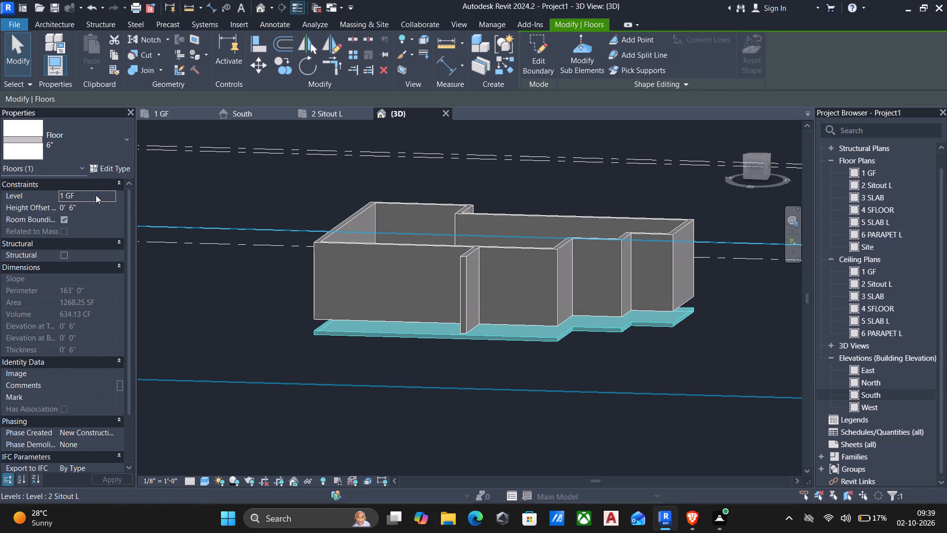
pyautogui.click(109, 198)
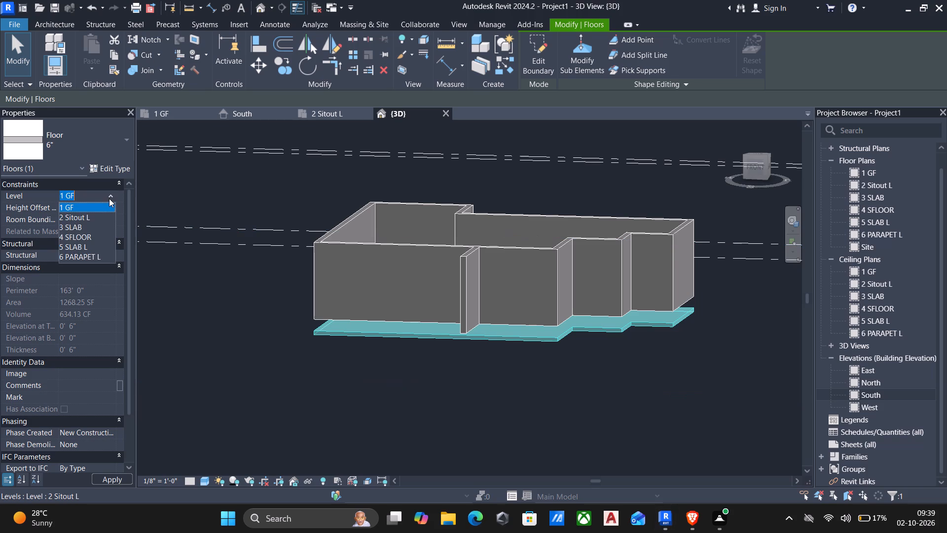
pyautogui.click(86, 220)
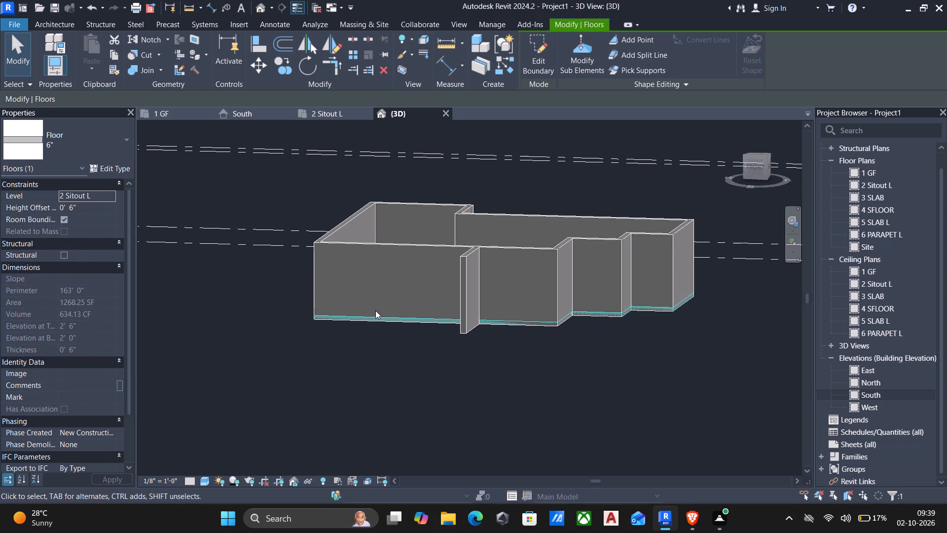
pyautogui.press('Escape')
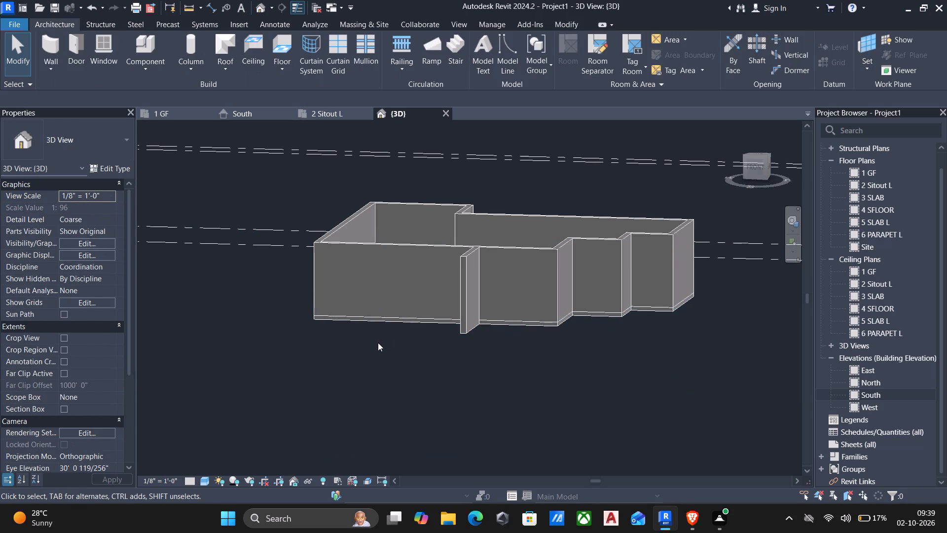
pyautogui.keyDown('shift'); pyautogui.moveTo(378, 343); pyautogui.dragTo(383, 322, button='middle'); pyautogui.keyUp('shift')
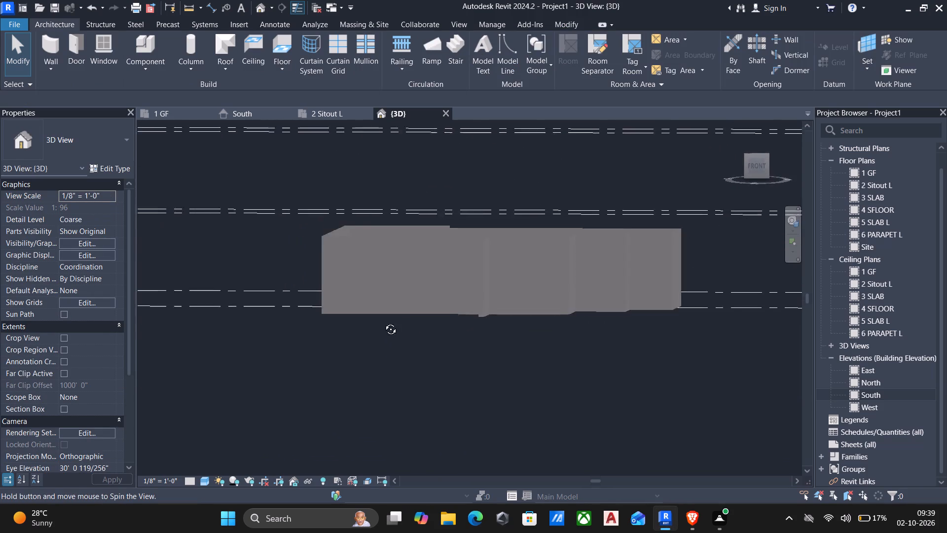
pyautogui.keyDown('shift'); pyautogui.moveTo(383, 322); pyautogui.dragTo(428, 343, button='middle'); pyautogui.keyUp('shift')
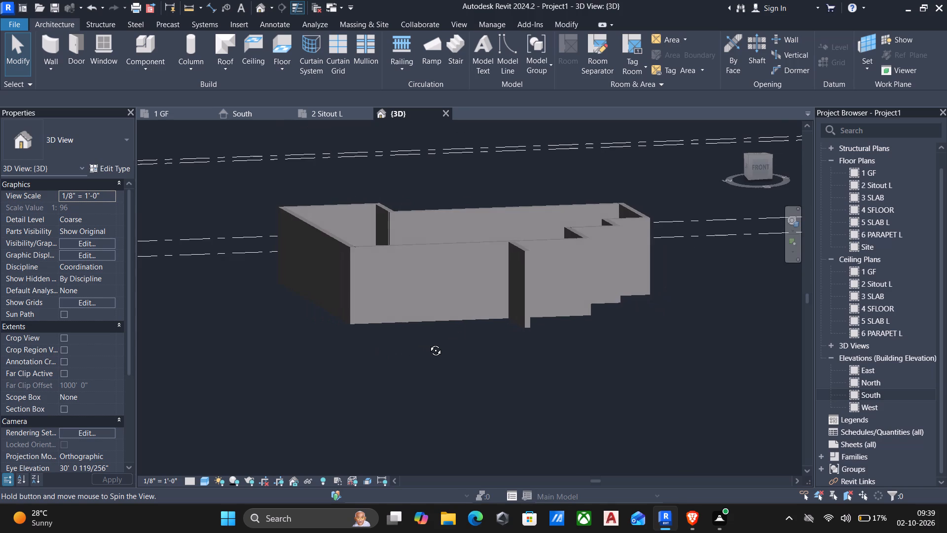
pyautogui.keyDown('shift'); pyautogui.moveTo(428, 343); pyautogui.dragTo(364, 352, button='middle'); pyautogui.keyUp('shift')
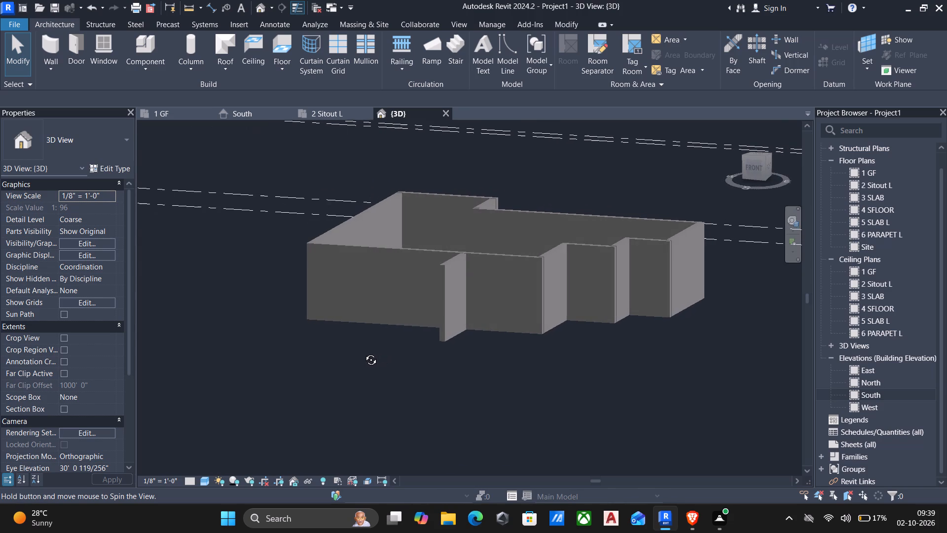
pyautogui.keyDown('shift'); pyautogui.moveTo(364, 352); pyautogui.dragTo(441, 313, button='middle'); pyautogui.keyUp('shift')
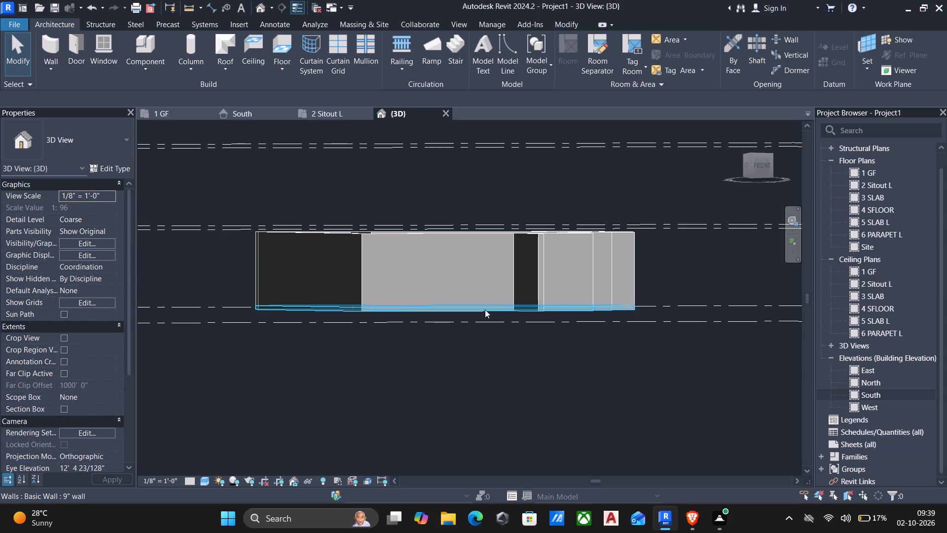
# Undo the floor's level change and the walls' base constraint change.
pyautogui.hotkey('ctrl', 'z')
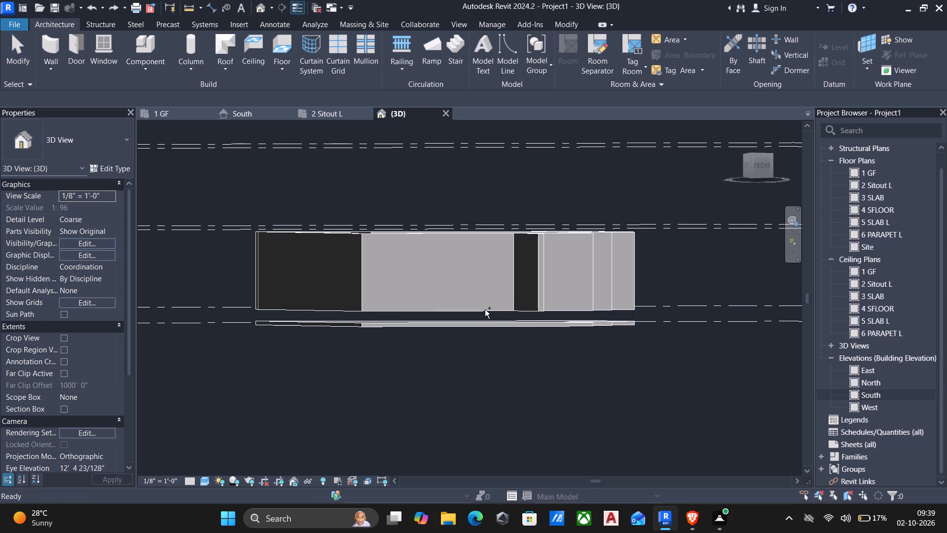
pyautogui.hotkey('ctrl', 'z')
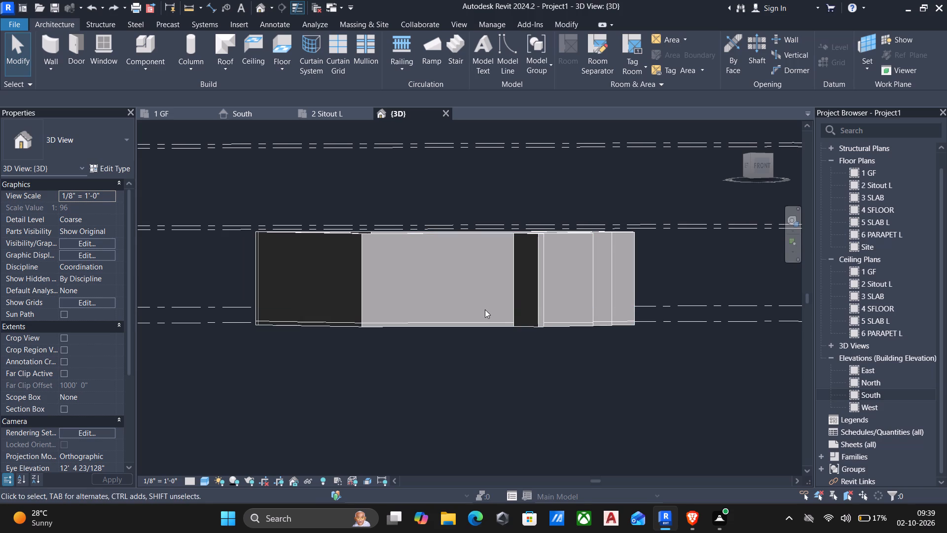
# In the South elevation, start an in-place component in the Generic Models category, keeping the name Generic Models 1.
pyautogui.doubleClick(874, 397)
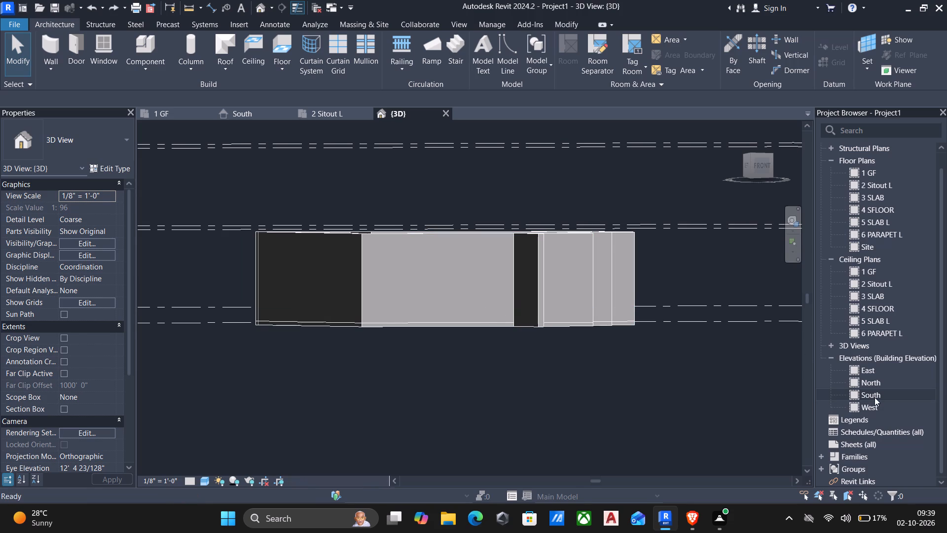
pyautogui.scroll(3, 448, 307)
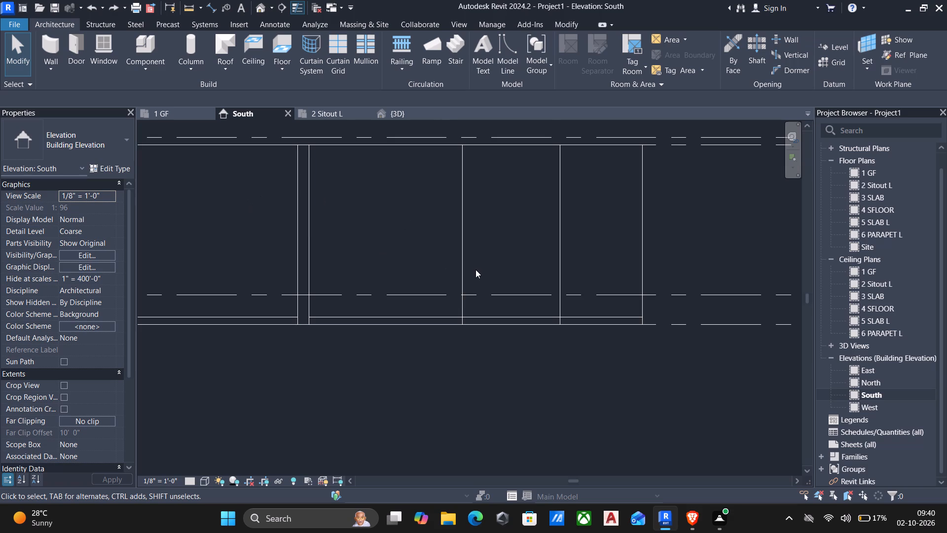
pyautogui.scroll(-5, 476, 269)
pyautogui.moveTo(463, 251); pyautogui.dragTo(462, 256, button='middle')
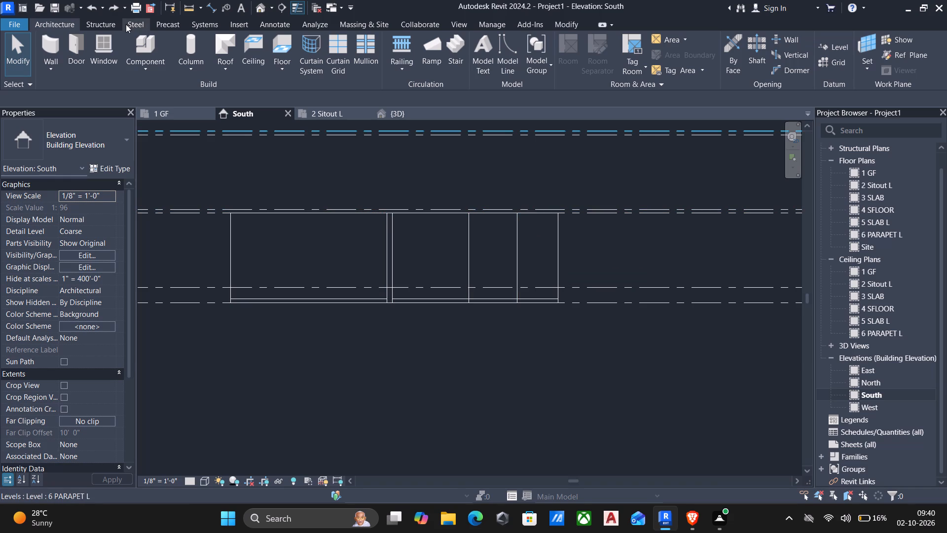
pyautogui.click(123, 67)
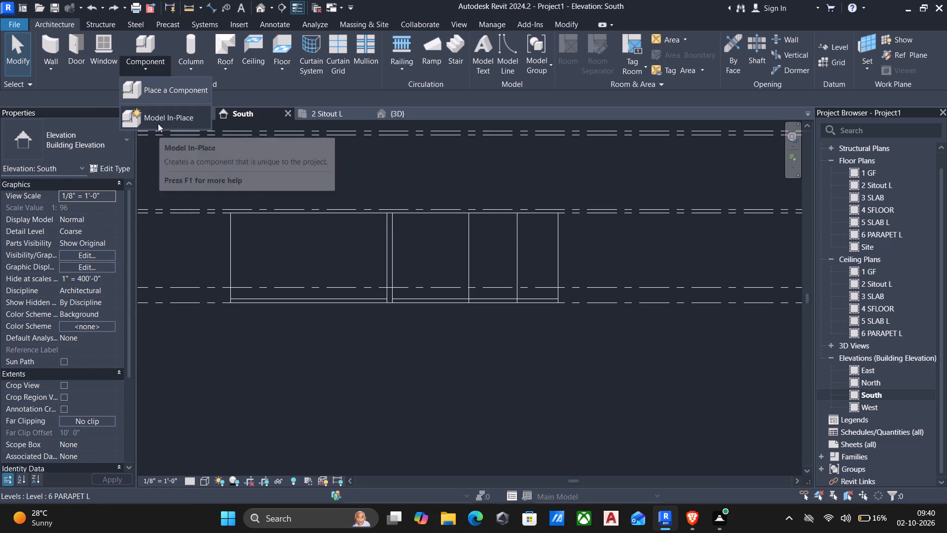
pyautogui.click(155, 121)
pyautogui.scroll(-3, 419, 235)
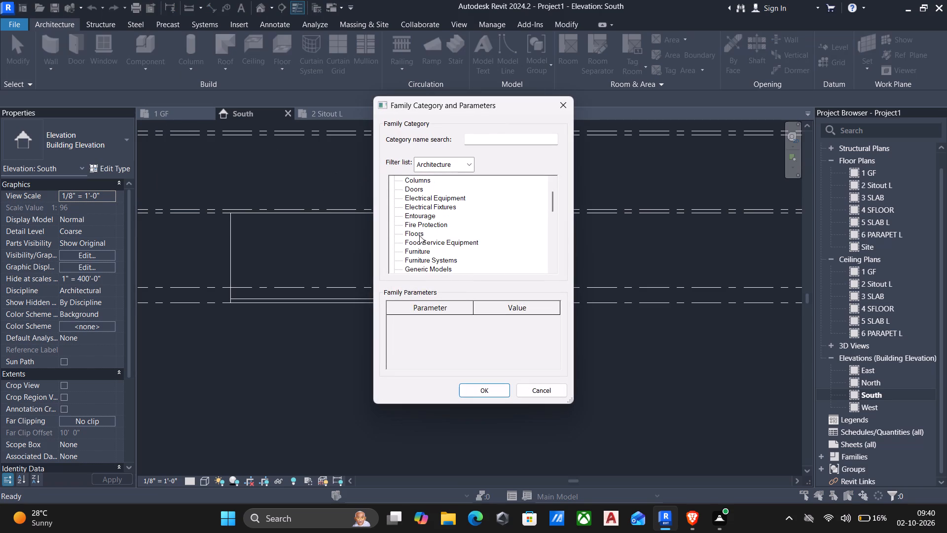
pyautogui.scroll(-3, 417, 232)
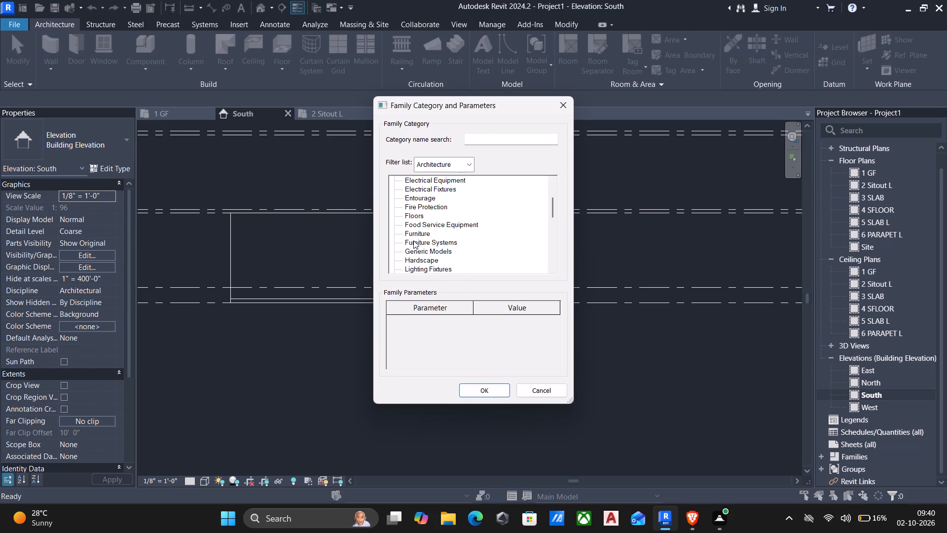
pyautogui.click(413, 247)
pyautogui.click(413, 245)
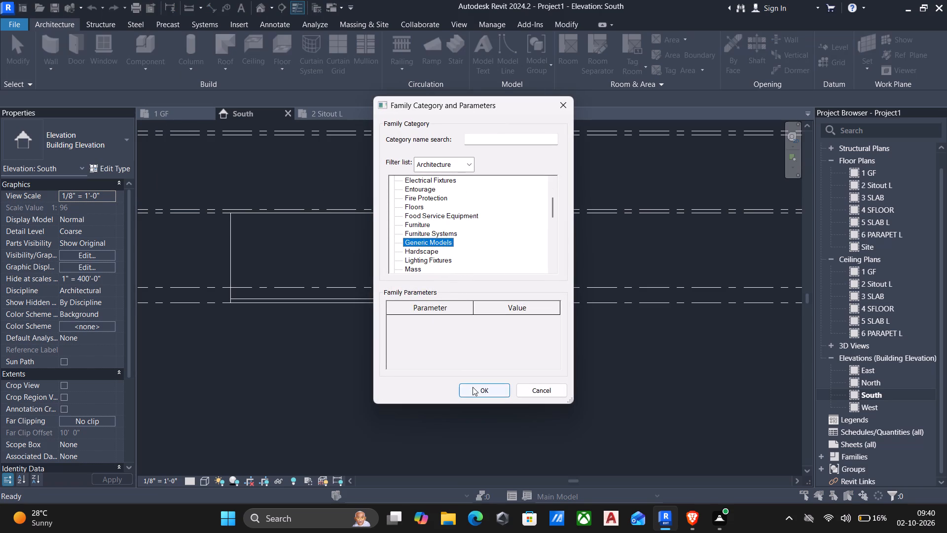
pyautogui.click(473, 387)
pyautogui.click(460, 288)
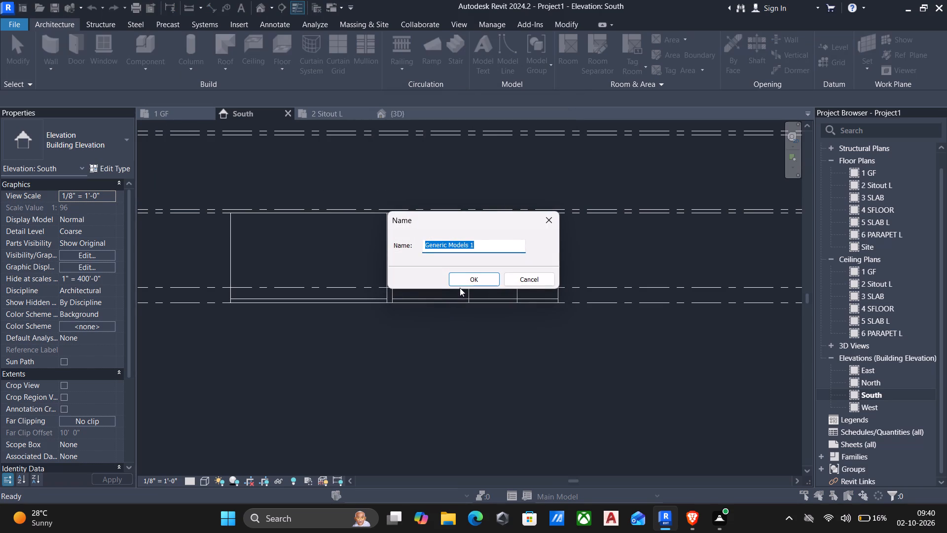
pyautogui.click(459, 278)
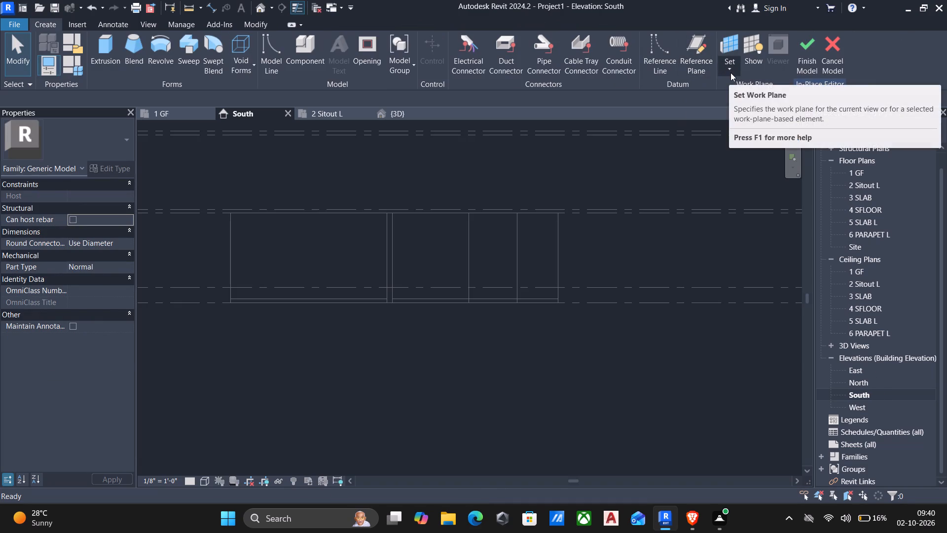
# Pick the 9" wall at the building's east end as the work plane and start a solid extrusion.
pyautogui.click(730, 73)
pyautogui.click(745, 115)
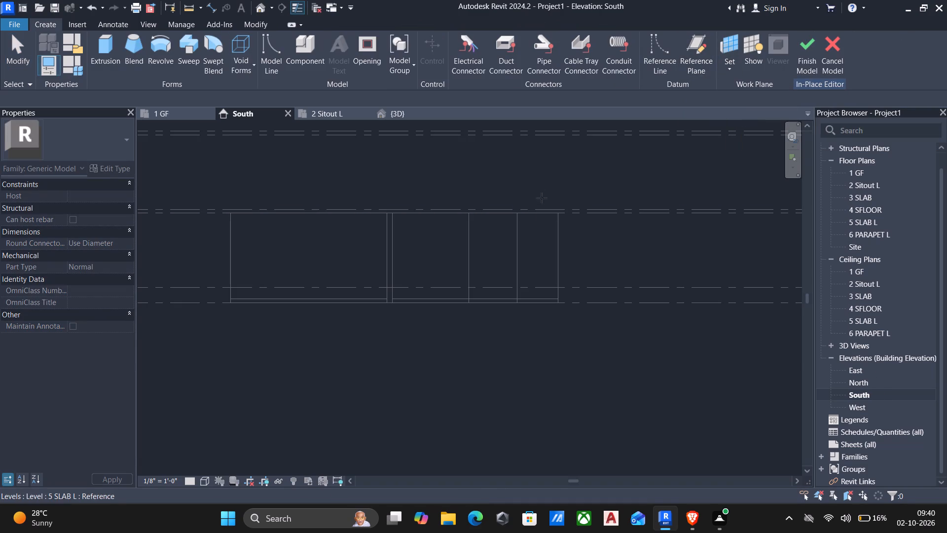
pyautogui.click(556, 239)
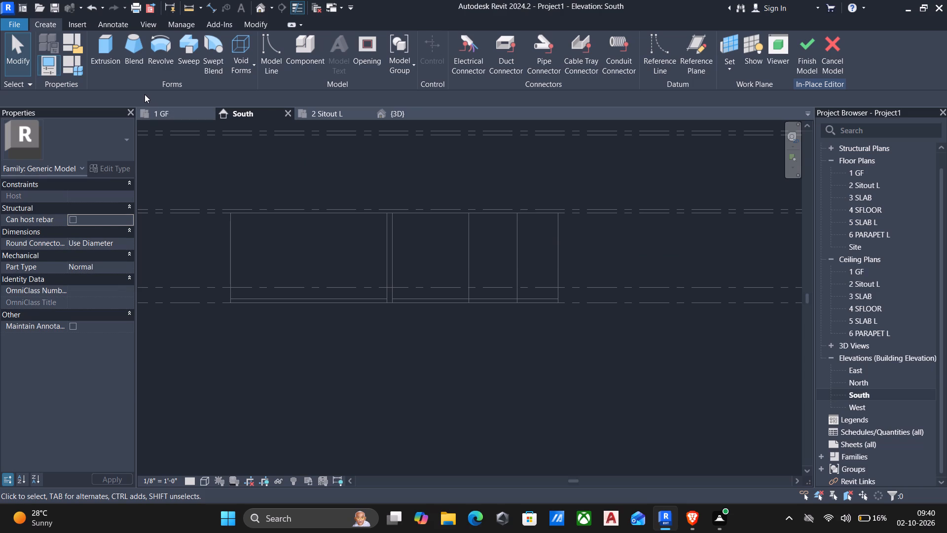
pyautogui.click(100, 46)
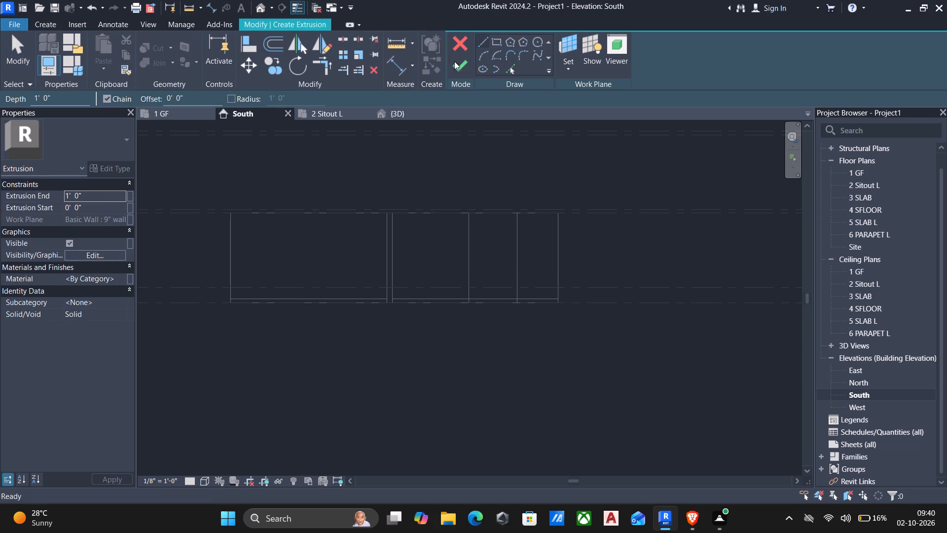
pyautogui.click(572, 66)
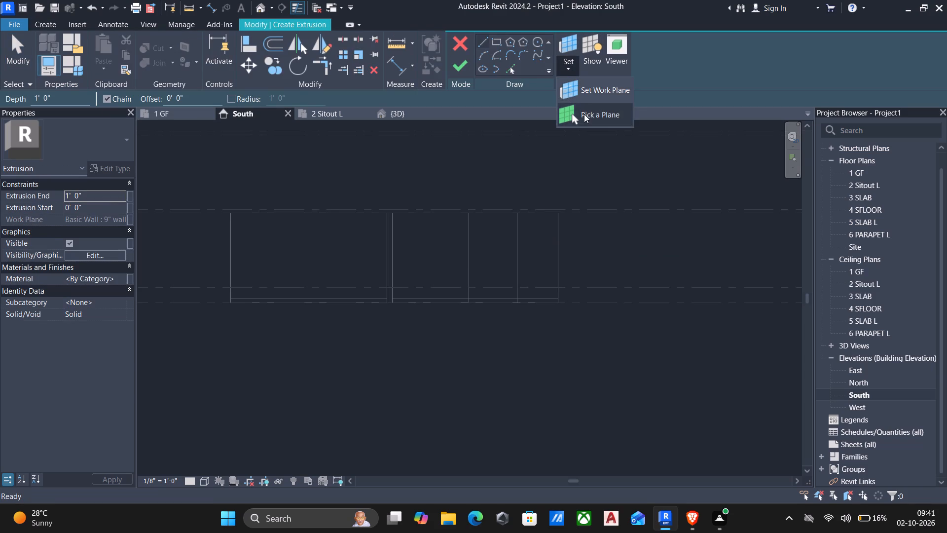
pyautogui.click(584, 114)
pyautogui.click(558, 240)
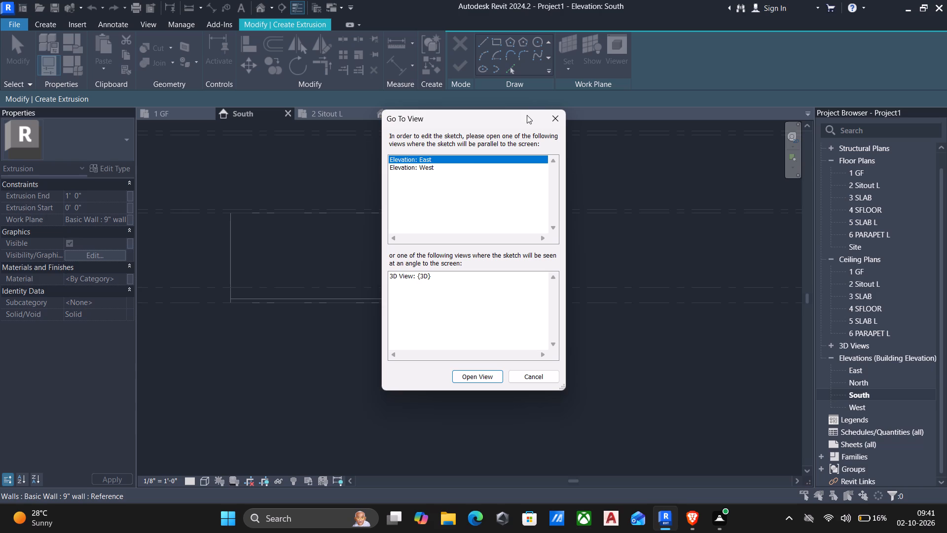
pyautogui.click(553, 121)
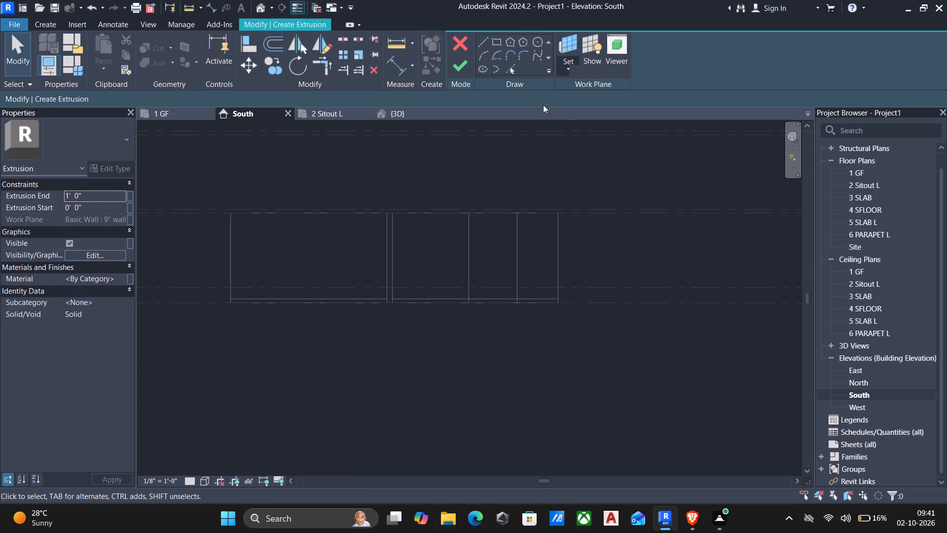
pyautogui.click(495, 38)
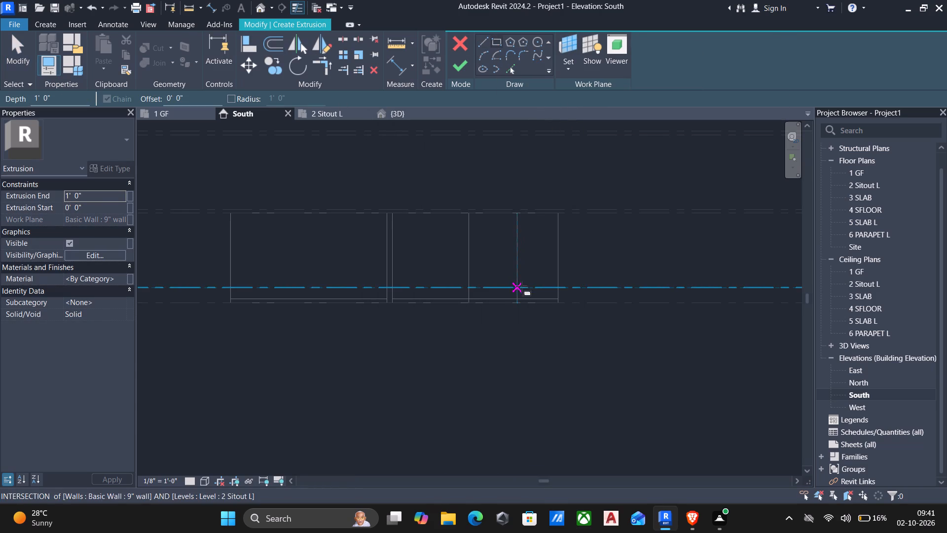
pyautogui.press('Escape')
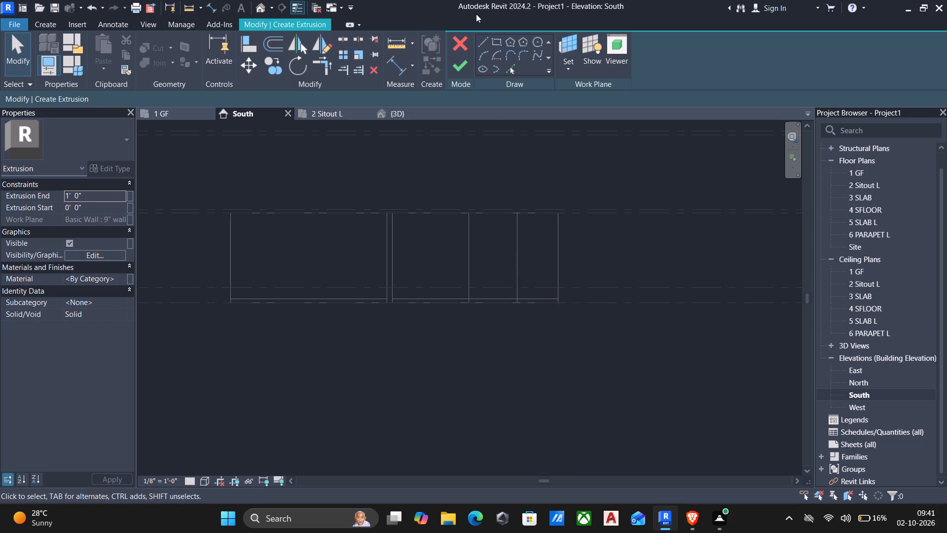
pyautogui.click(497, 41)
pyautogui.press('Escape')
# Sketch the profile from the wall's base corner on 1 GF up to 2 Sitout L, then 6' 6" horizontally away from the wall.
pyautogui.click(477, 43)
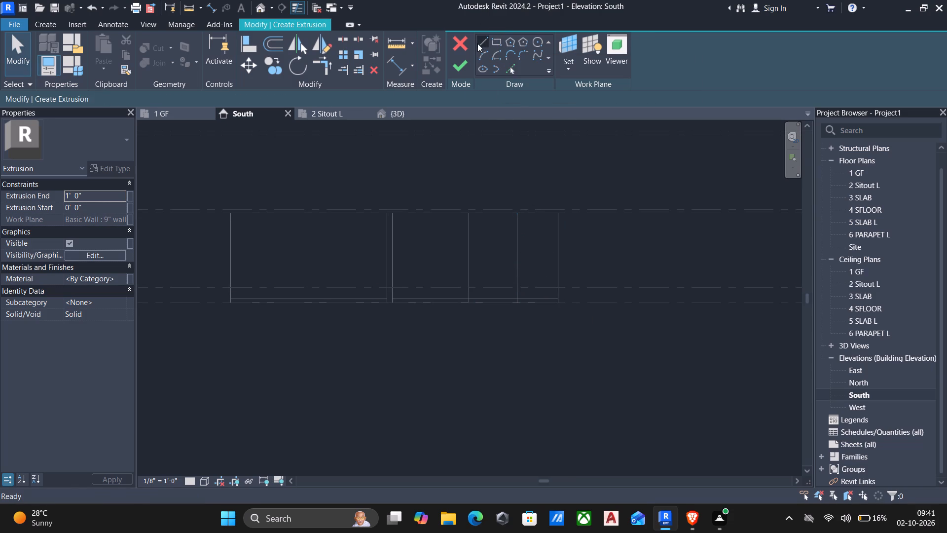
pyautogui.scroll(5, 565, 307)
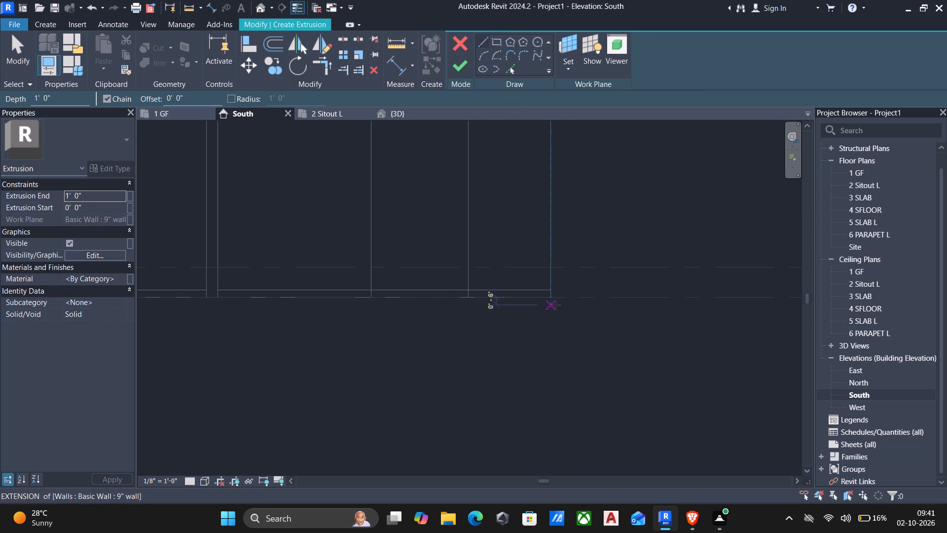
pyautogui.click(552, 298)
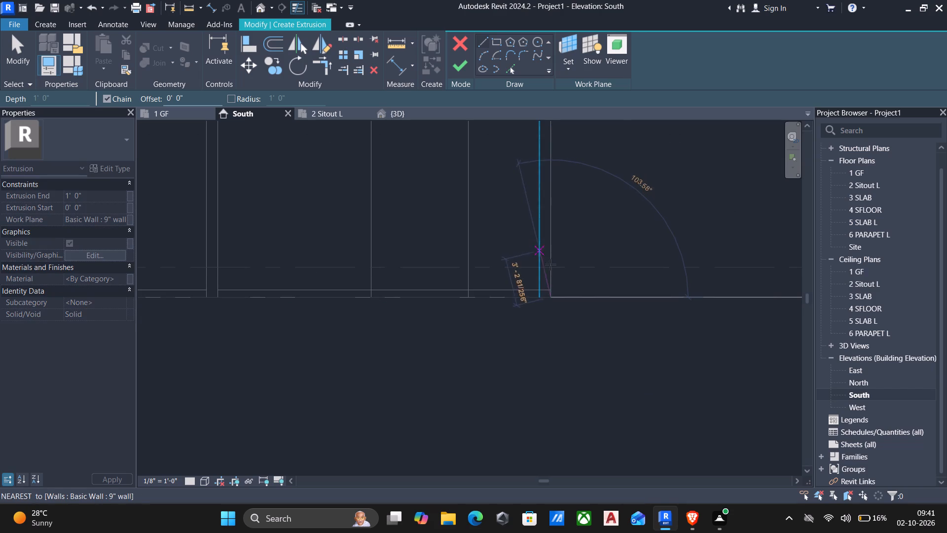
pyautogui.click(550, 265)
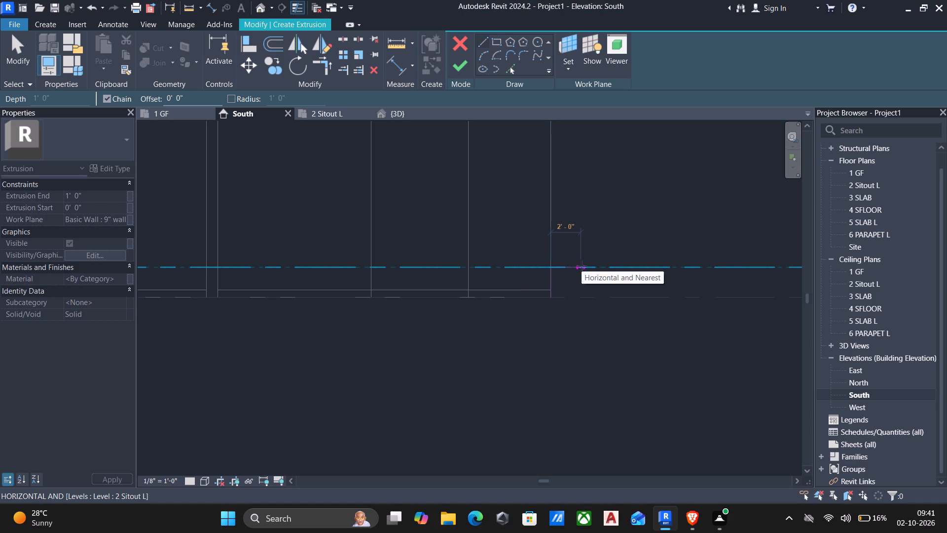
pyautogui.scroll(-3, 582, 266)
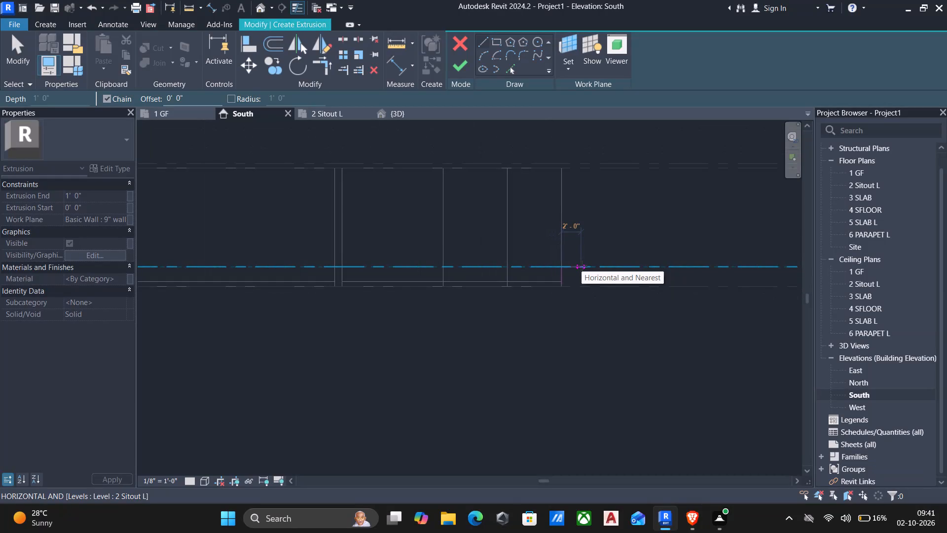
pyautogui.click(626, 268)
# Continue the profile down to 1 GF with three 8" risers separated by 1' treads, and close it at the wall's base corner.
pyautogui.scroll(3, 626, 268)
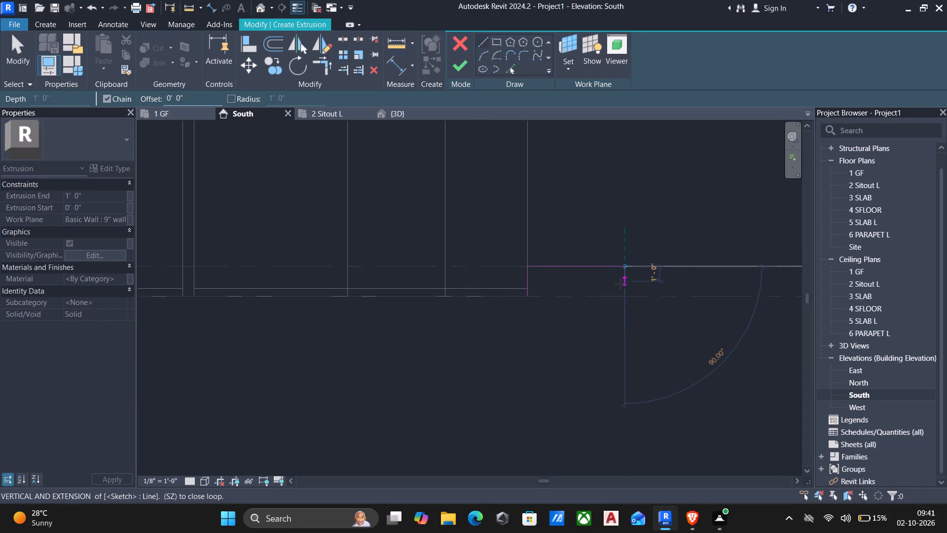
pyautogui.press('8')
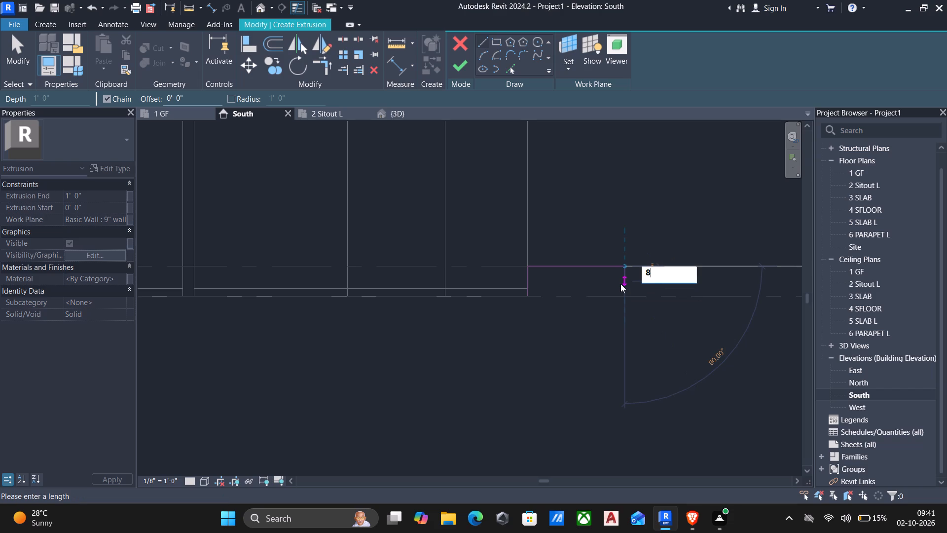
pyautogui.hotkey('shift', '"')
pyautogui.press('Return')
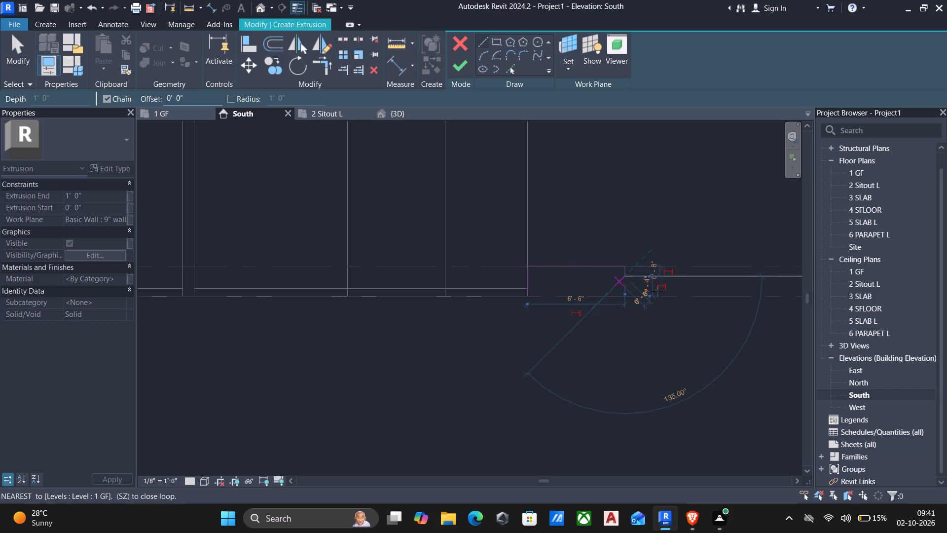
pyautogui.write("1'")
pyautogui.press('Return')
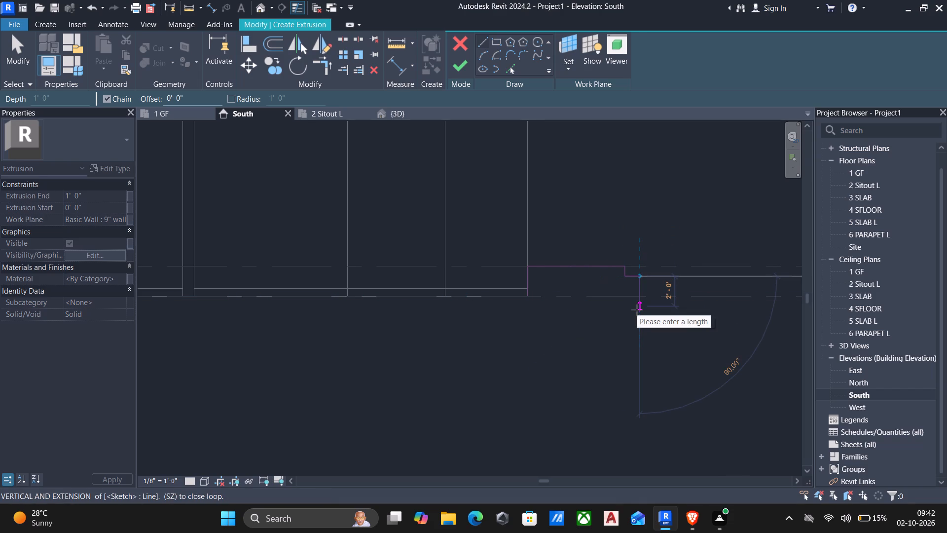
pyautogui.press('8')
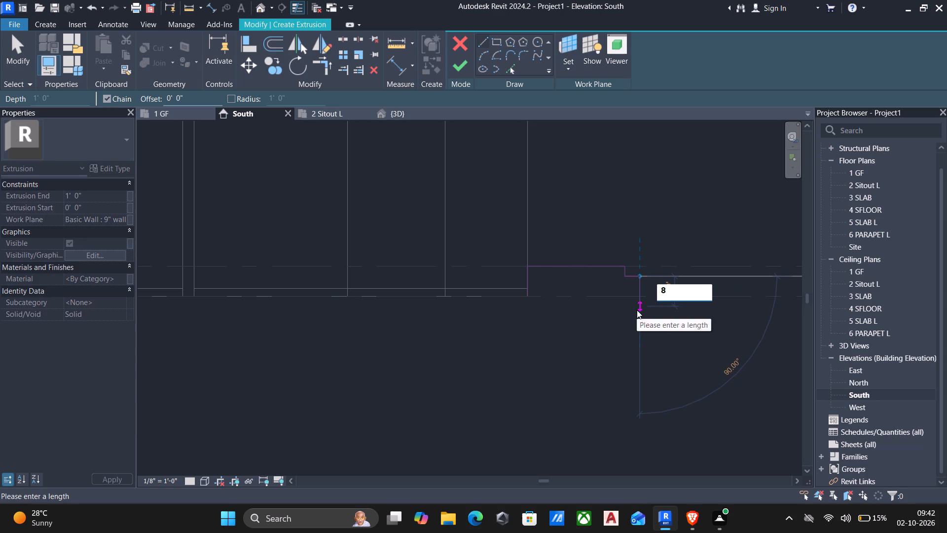
pyautogui.hotkey('shift', '"')
pyautogui.press('Return')
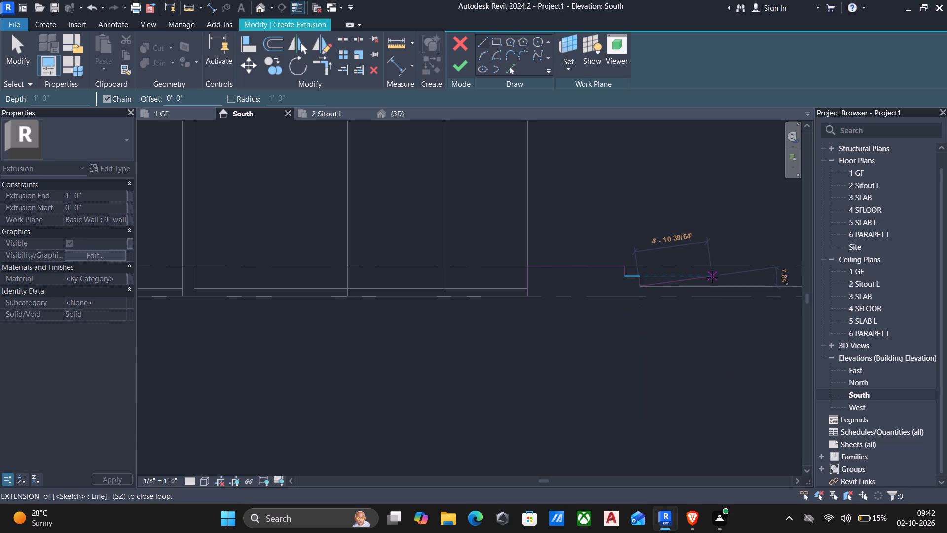
pyautogui.write("1'")
pyautogui.press('Return')
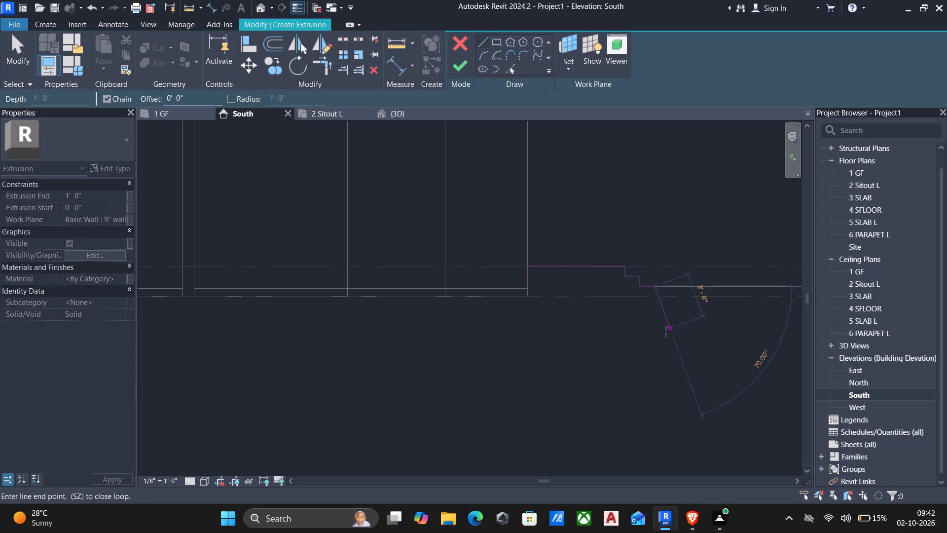
pyautogui.press('8')
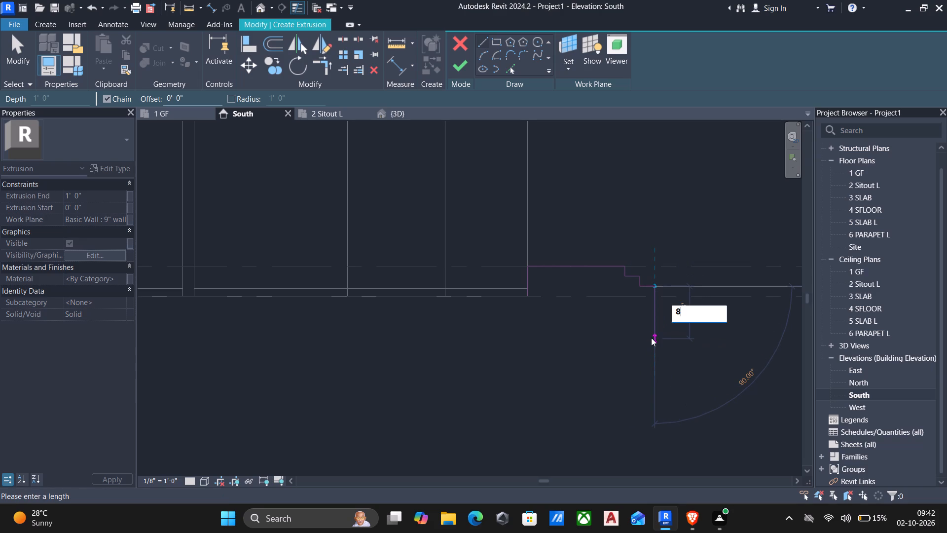
pyautogui.hotkey('shift', '"')
pyautogui.press('Return')
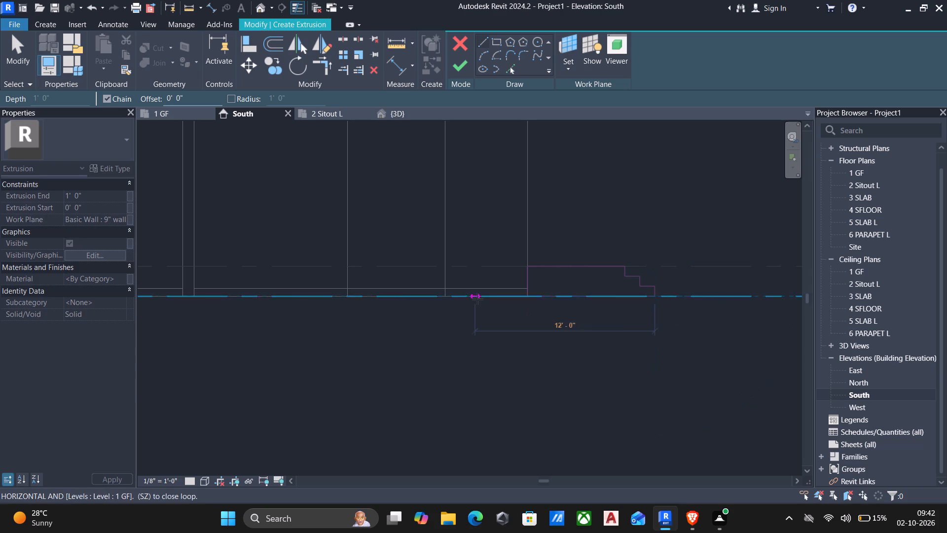
pyautogui.click(524, 299)
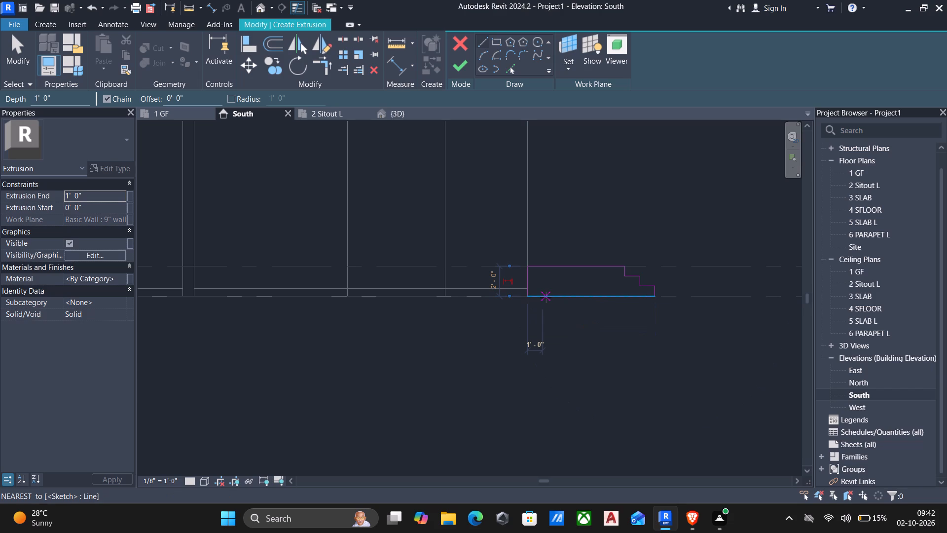
pyautogui.press('Escape')
pyautogui.press('Escape')
# Finish the stepped extrusion at 1' 0" depth and complete the in-place model.
pyautogui.click(455, 67)
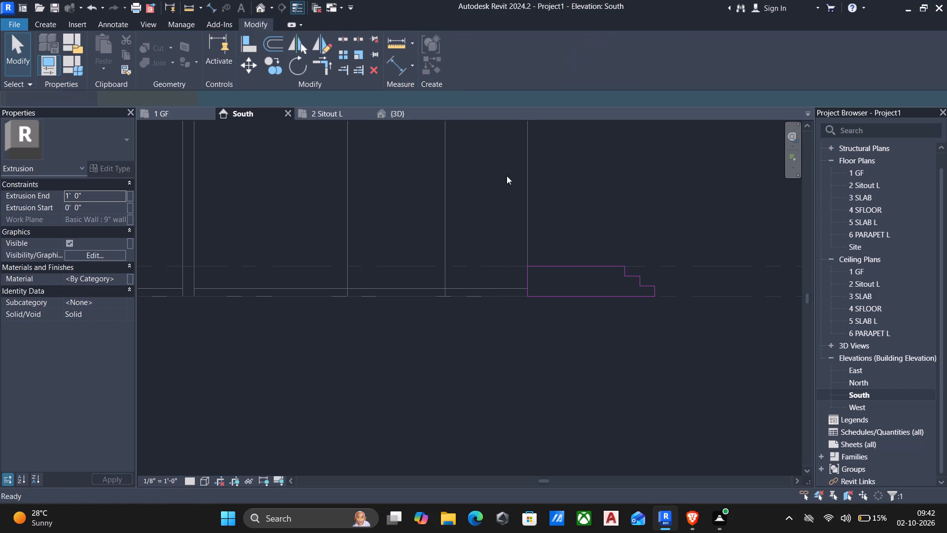
pyautogui.scroll(-2, 595, 251)
pyautogui.click(668, 43)
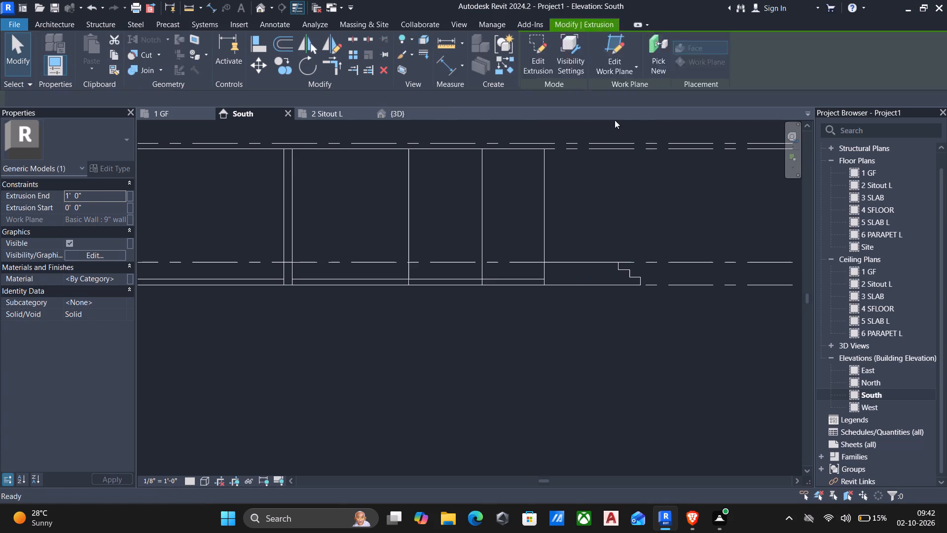
# Examine the stepped sitout model and its position against the surrounding walls in 3D from several sides.
pyautogui.click(257, 5)
pyautogui.scroll(-3, 532, 281)
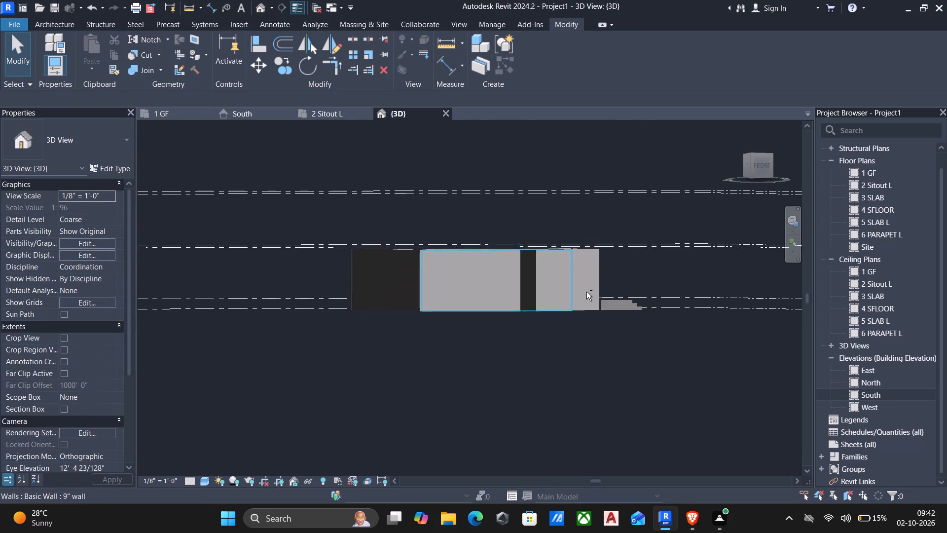
pyautogui.keyDown('shift'); pyautogui.moveTo(586, 292); pyautogui.dragTo(357, 425, button='middle'); pyautogui.keyUp('shift')
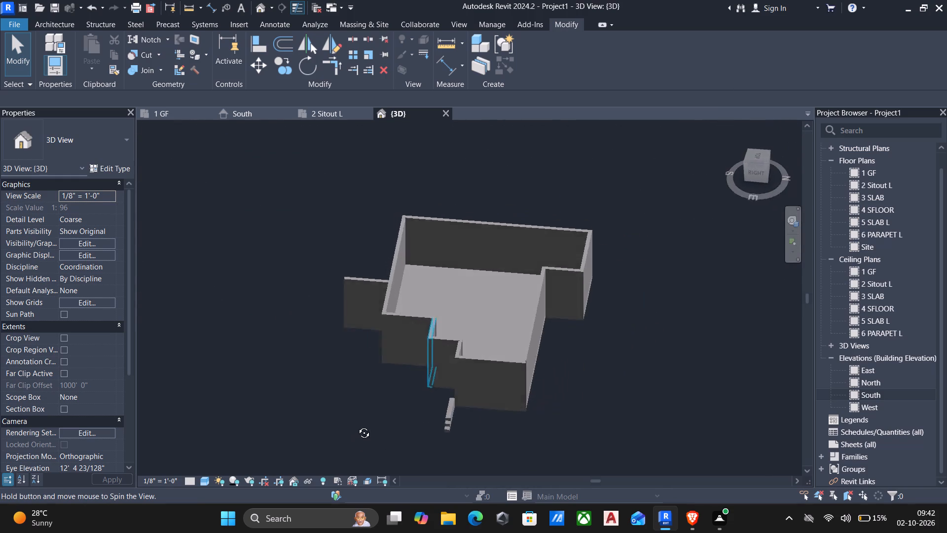
pyautogui.keyDown('shift'); pyautogui.moveTo(357, 425); pyautogui.dragTo(550, 317, button='middle'); pyautogui.keyUp('shift')
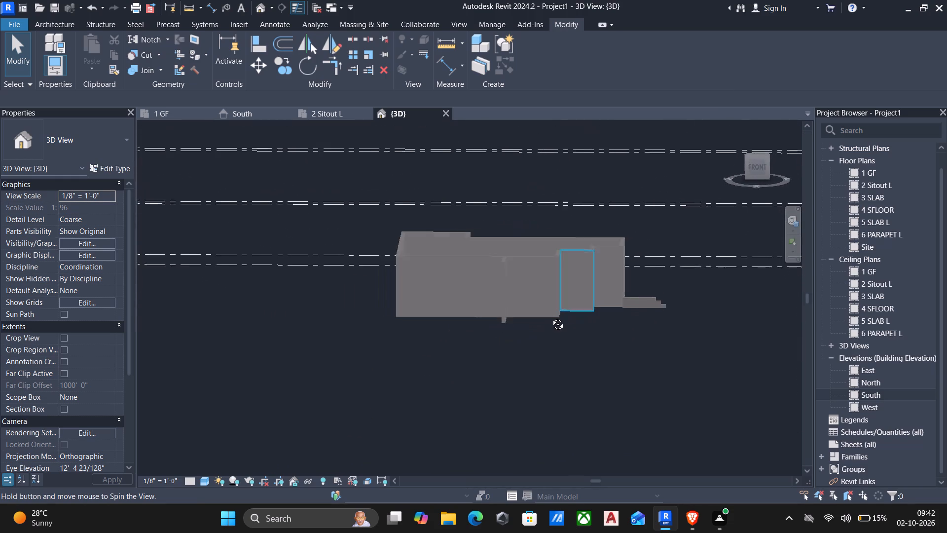
pyautogui.keyDown('shift'); pyautogui.moveTo(550, 317); pyautogui.dragTo(535, 317, button='middle'); pyautogui.keyUp('shift')
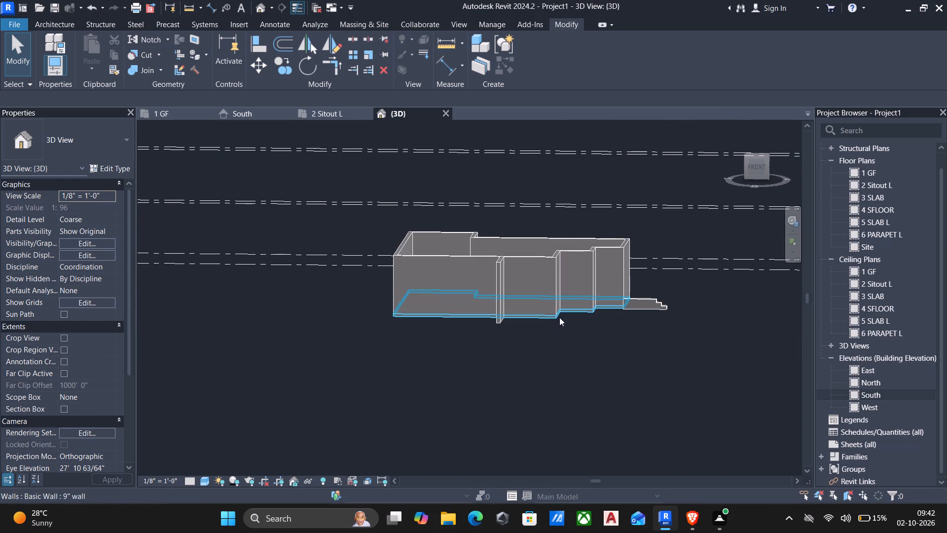
pyautogui.scroll(2, 544, 294)
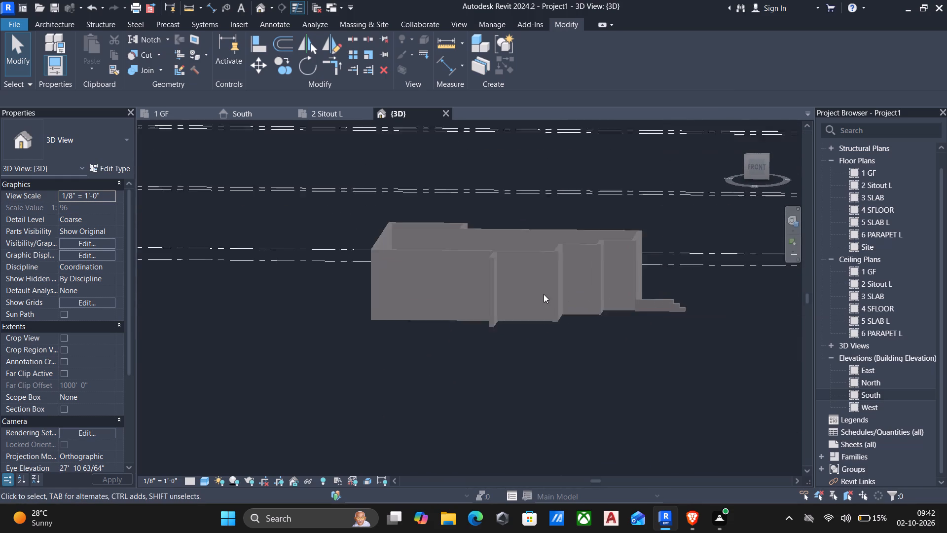
pyautogui.scroll(1, 544, 294)
pyautogui.scroll(-2, 536, 305)
pyautogui.keyDown('shift'); pyautogui.moveTo(533, 295); pyautogui.dragTo(546, 275, button='middle'); pyautogui.keyUp('shift')
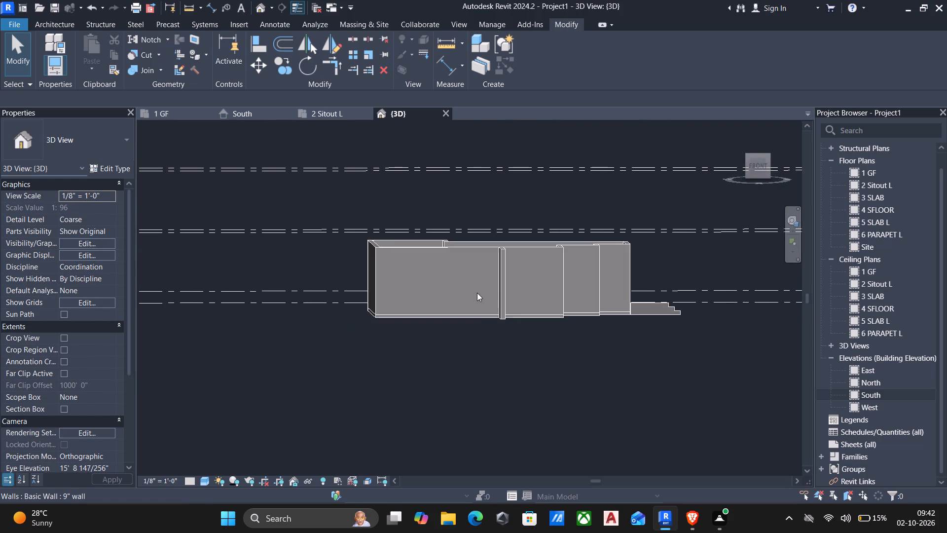
pyautogui.keyDown('shift'); pyautogui.moveTo(476, 317); pyautogui.dragTo(678, 327, button='middle'); pyautogui.keyUp('shift')
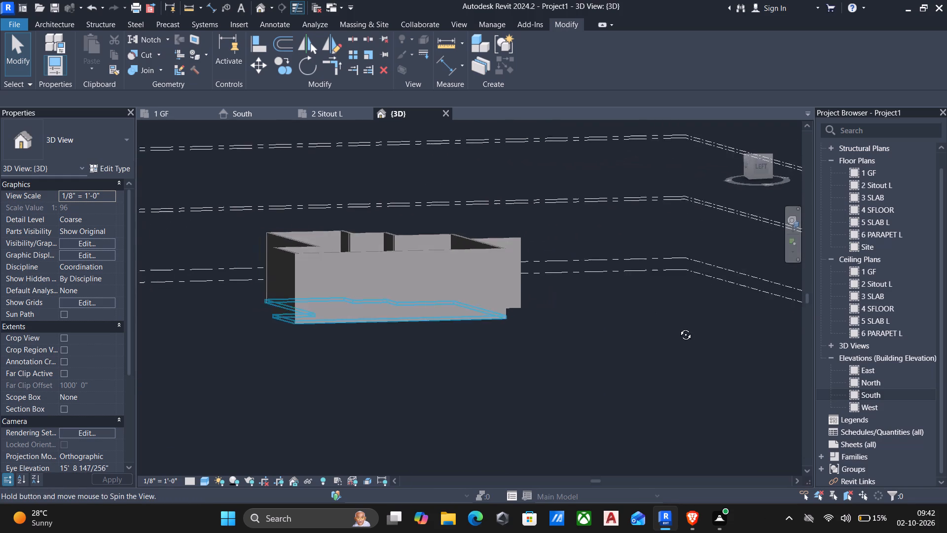
pyautogui.keyDown('shift'); pyautogui.moveTo(678, 327); pyautogui.dragTo(648, 313, button='middle'); pyautogui.keyUp('shift')
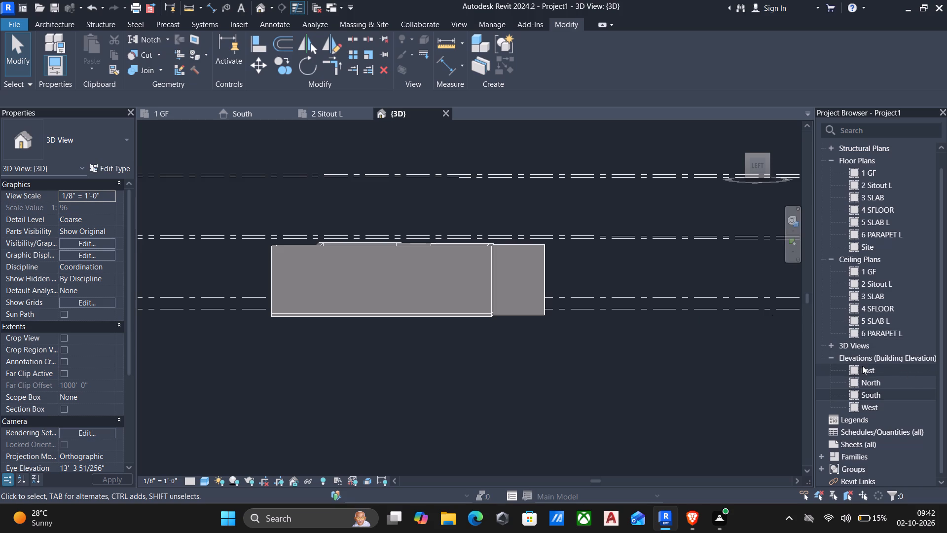
# Compare the East and West elevations with the 3D view to locate the 9" wall projecting from the building.
pyautogui.doubleClick(864, 369)
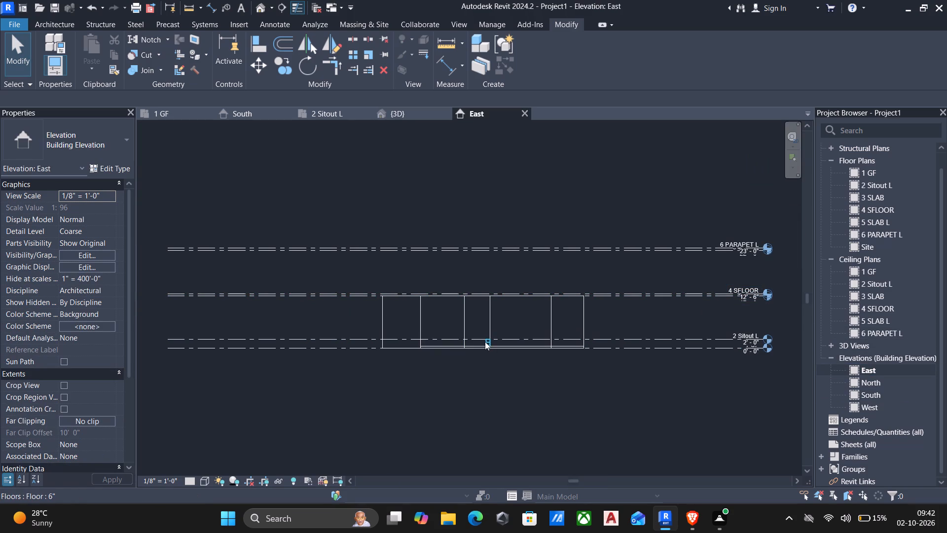
pyautogui.click(581, 320)
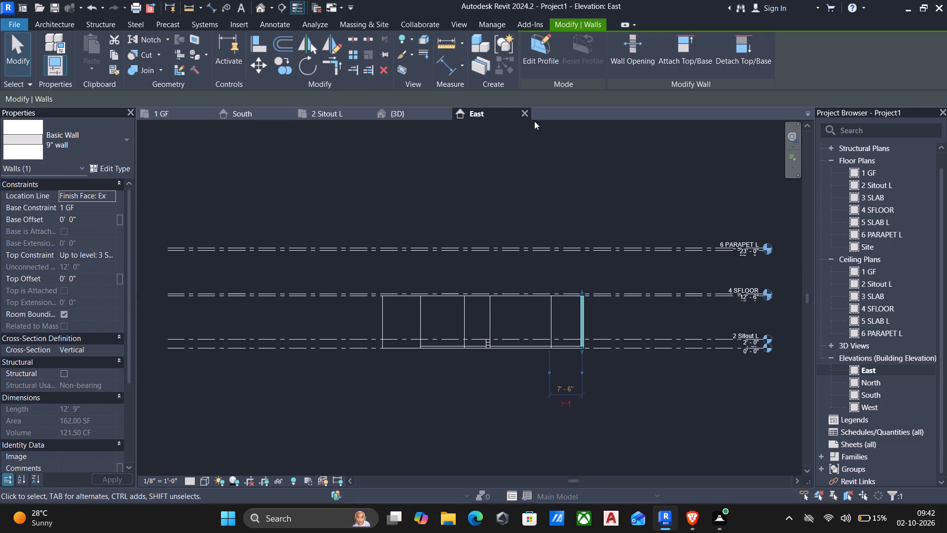
pyautogui.click(259, 5)
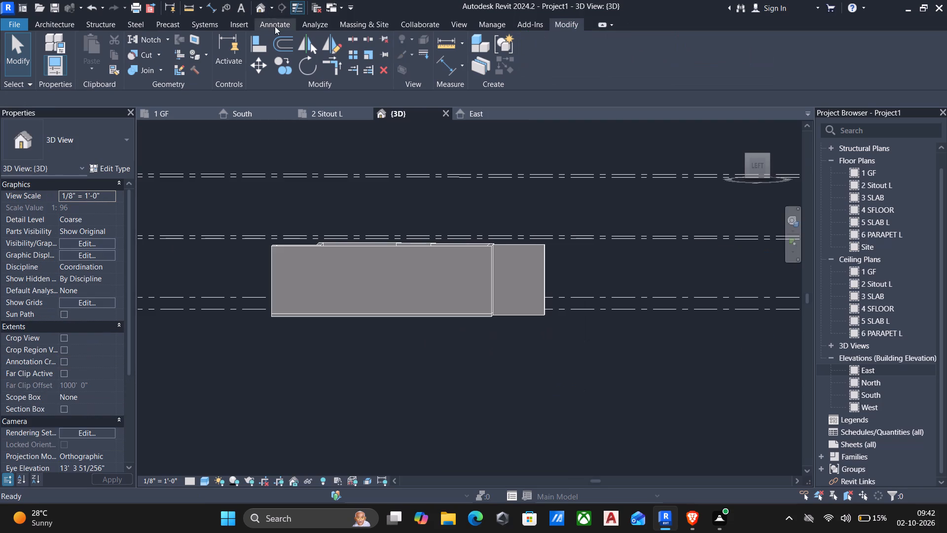
pyautogui.keyDown('shift'); pyautogui.moveTo(593, 347); pyautogui.dragTo(561, 372, button='middle'); pyautogui.keyUp('shift')
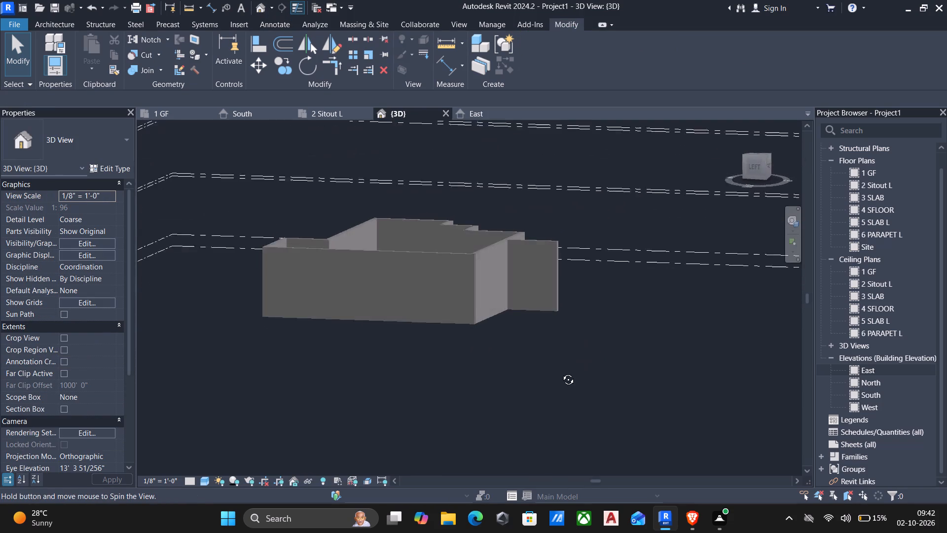
pyautogui.keyDown('shift'); pyautogui.moveTo(561, 372); pyautogui.dragTo(570, 342, button='middle'); pyautogui.keyUp('shift')
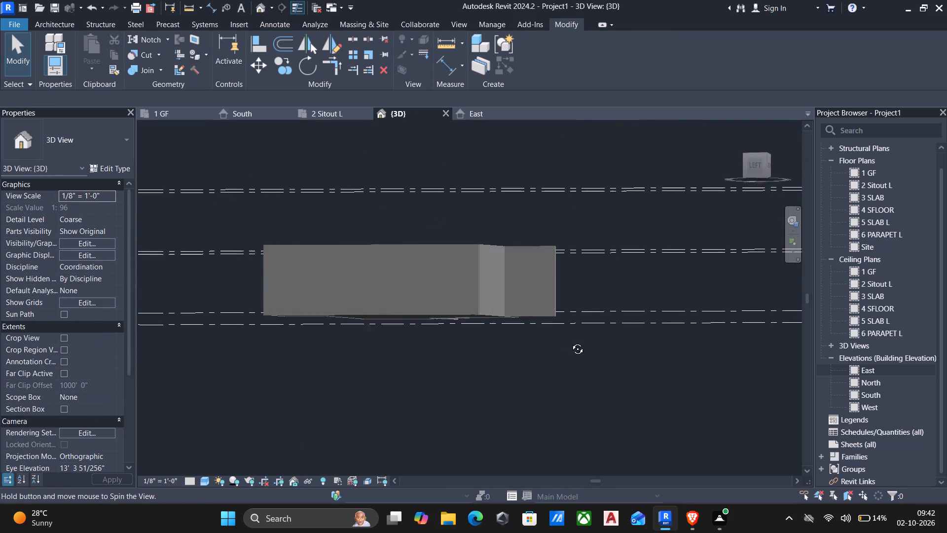
pyautogui.keyDown('shift'); pyautogui.moveTo(570, 342); pyautogui.dragTo(566, 351, button='middle'); pyautogui.keyUp('shift')
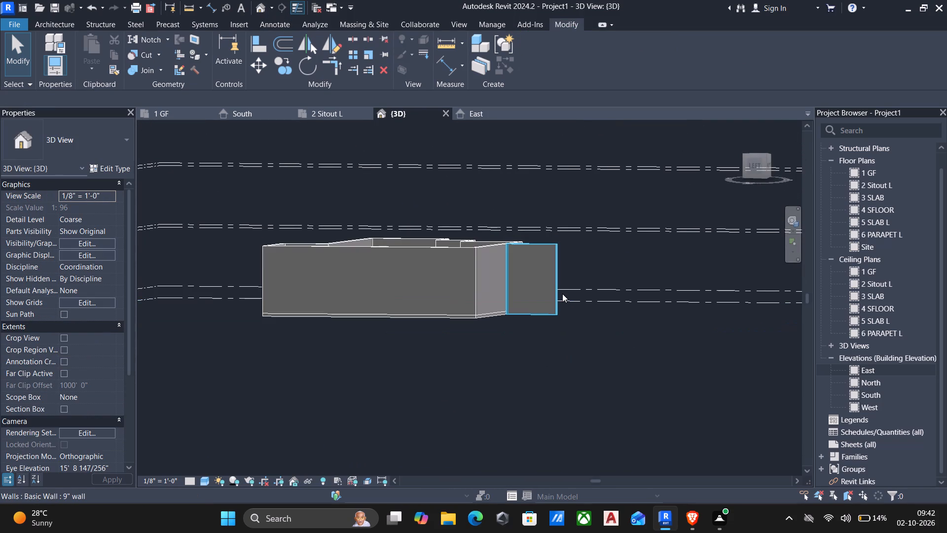
pyautogui.click(562, 293)
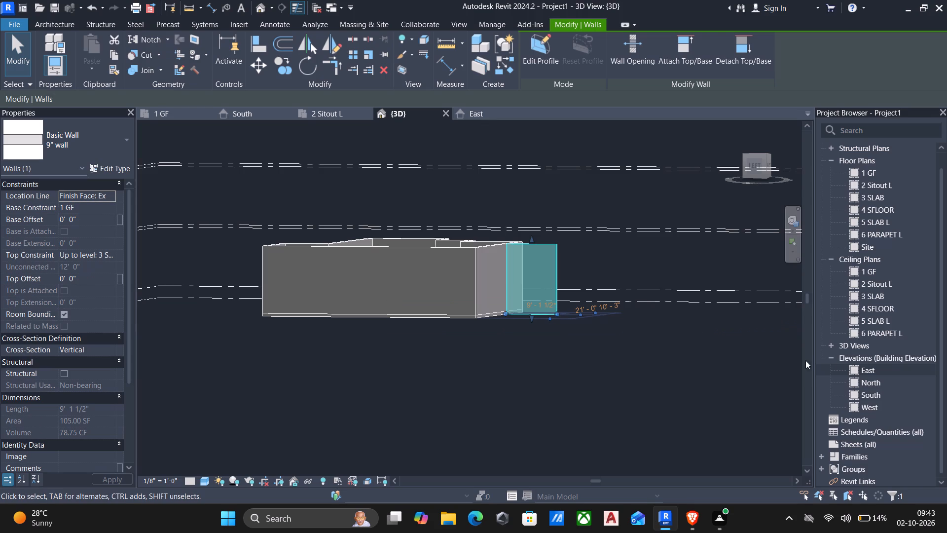
pyautogui.click(873, 410)
pyautogui.doubleClick(873, 410)
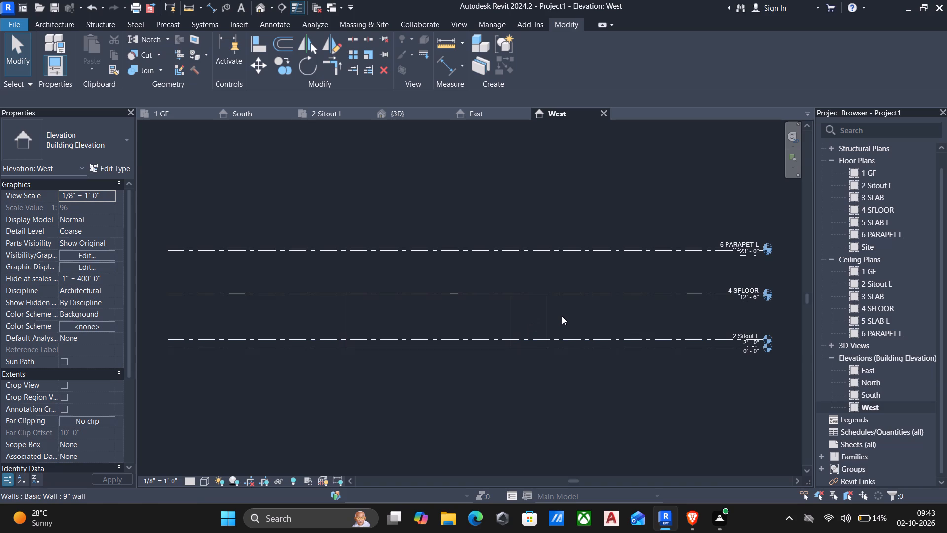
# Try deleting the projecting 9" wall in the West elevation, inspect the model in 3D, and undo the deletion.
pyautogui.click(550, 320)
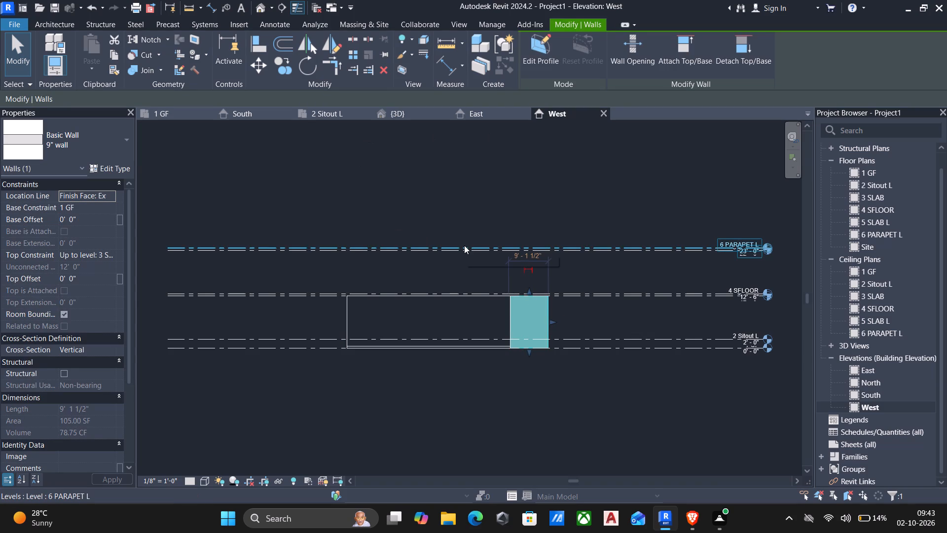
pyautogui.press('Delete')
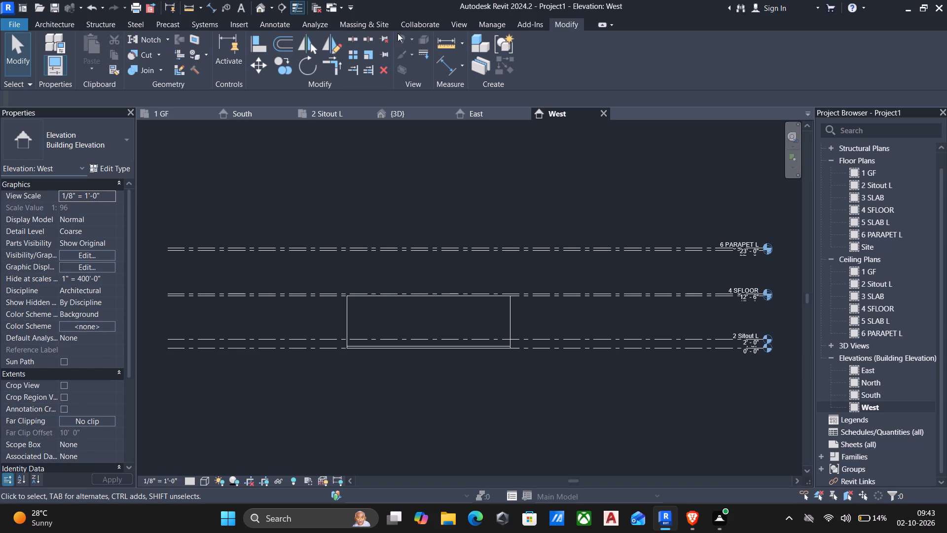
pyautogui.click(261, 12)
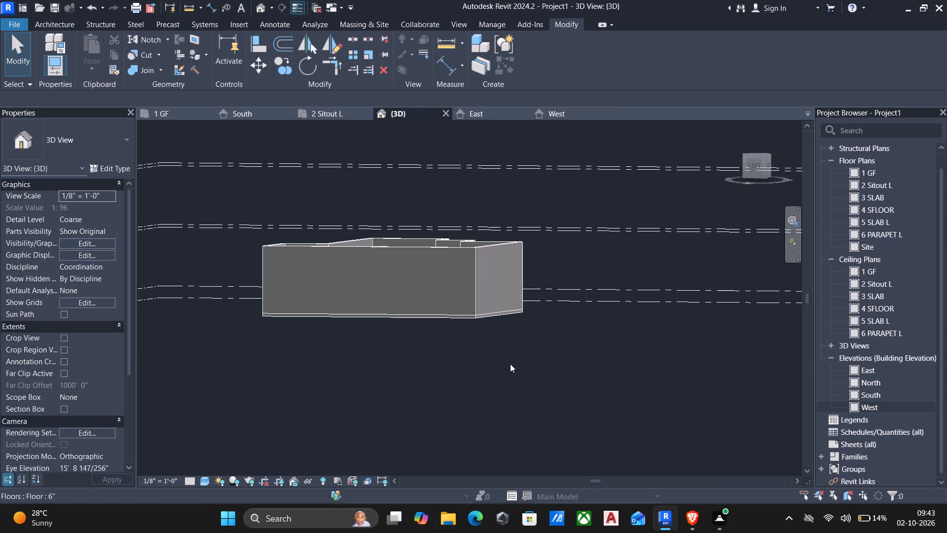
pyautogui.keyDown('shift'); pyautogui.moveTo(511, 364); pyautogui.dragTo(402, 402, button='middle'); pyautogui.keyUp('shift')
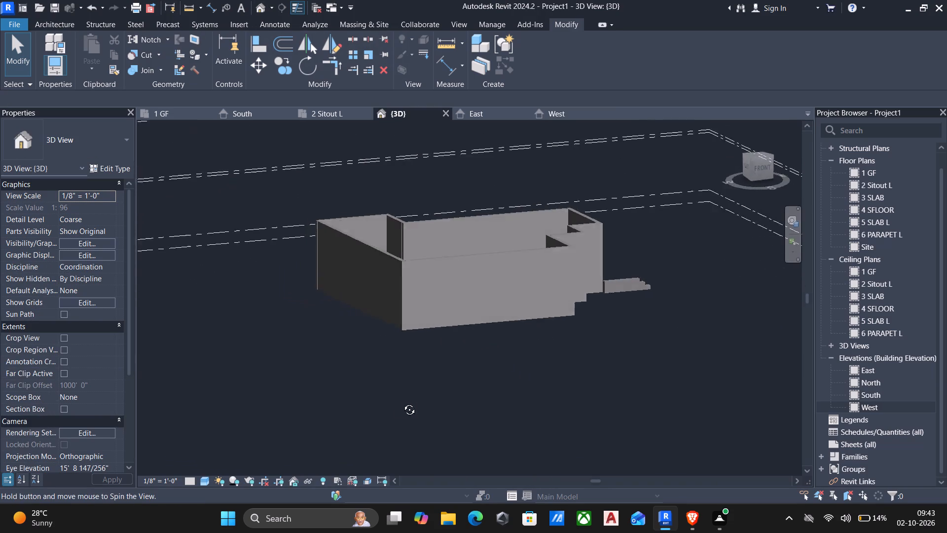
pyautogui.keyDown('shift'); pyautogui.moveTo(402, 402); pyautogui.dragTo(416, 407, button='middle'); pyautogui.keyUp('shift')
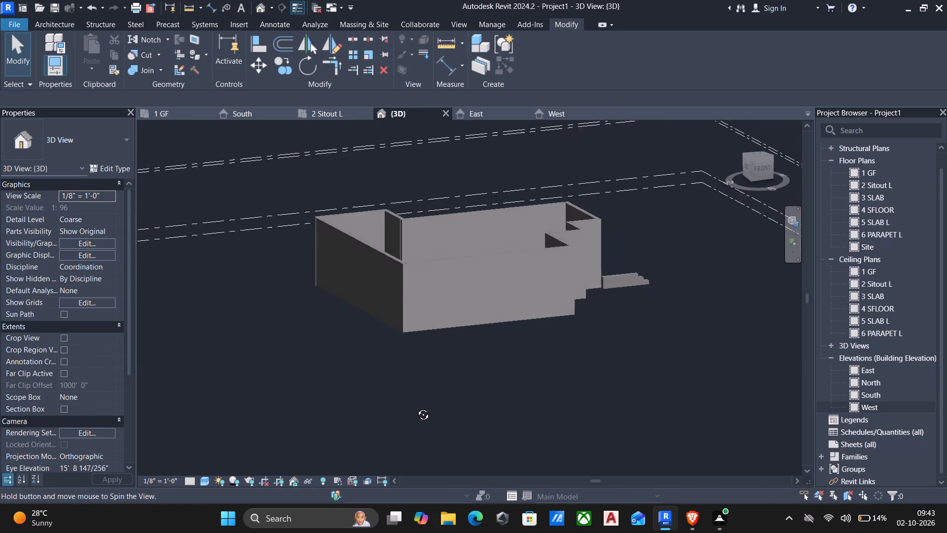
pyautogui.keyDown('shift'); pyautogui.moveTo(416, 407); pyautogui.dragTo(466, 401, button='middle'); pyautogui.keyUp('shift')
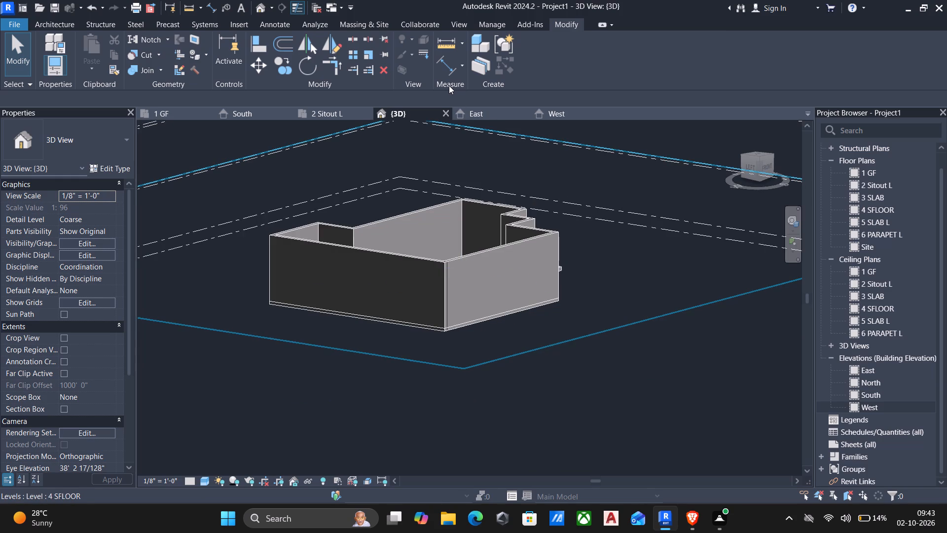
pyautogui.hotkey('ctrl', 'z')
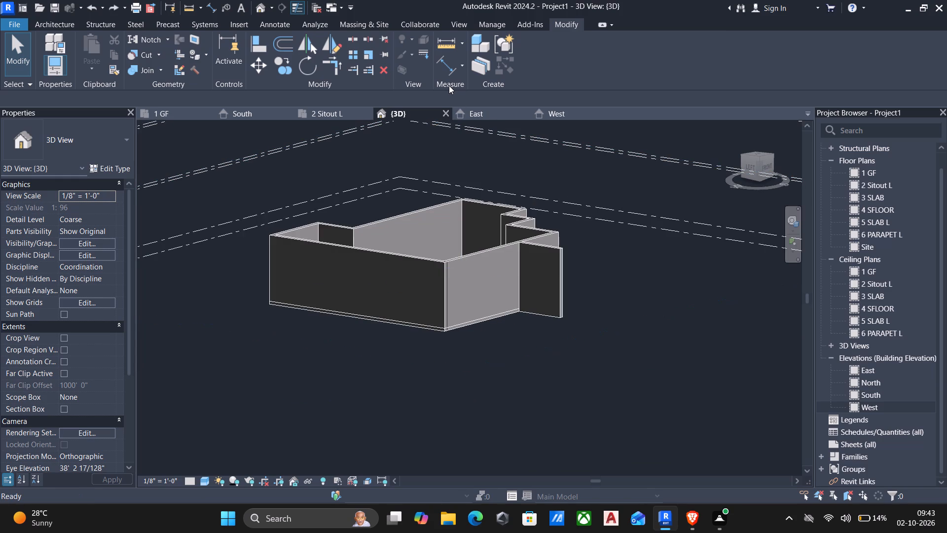
# Undo finishing the in-place model to return to editing it, and check the steps and projecting wall in 3D.
pyautogui.hotkey('ctrl', 'z')
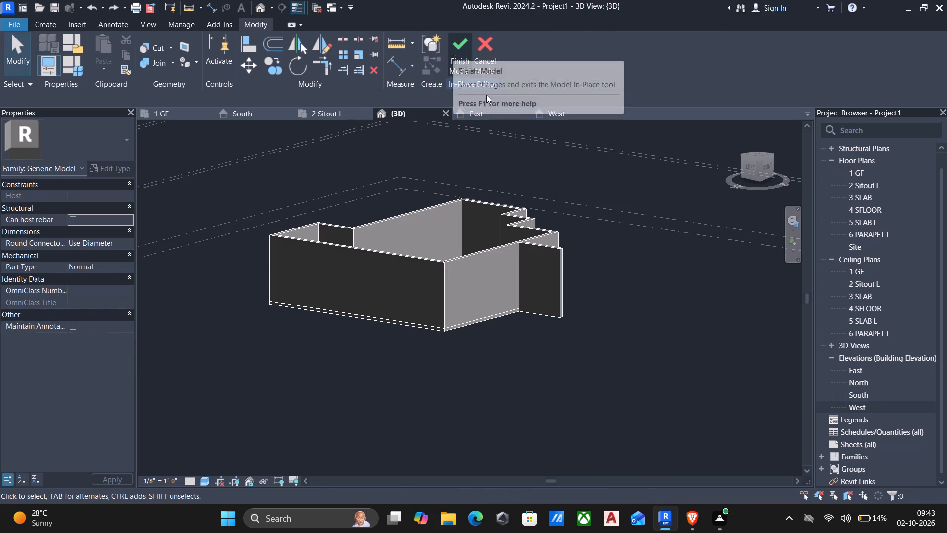
pyautogui.keyDown('shift'); pyautogui.moveTo(592, 210); pyautogui.dragTo(575, 216, button='middle'); pyautogui.keyUp('shift')
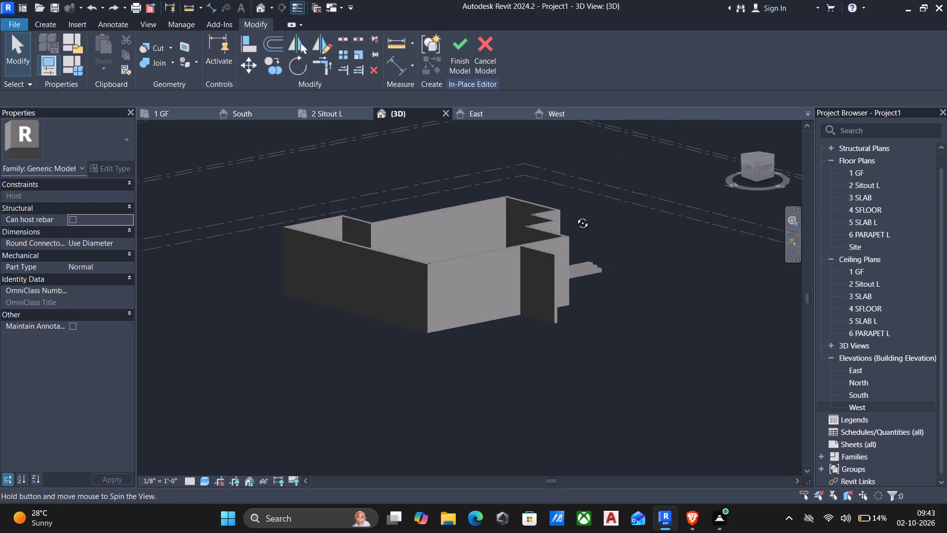
pyautogui.keyDown('shift'); pyautogui.moveTo(575, 216); pyautogui.dragTo(460, 219, button='middle'); pyautogui.keyUp('shift')
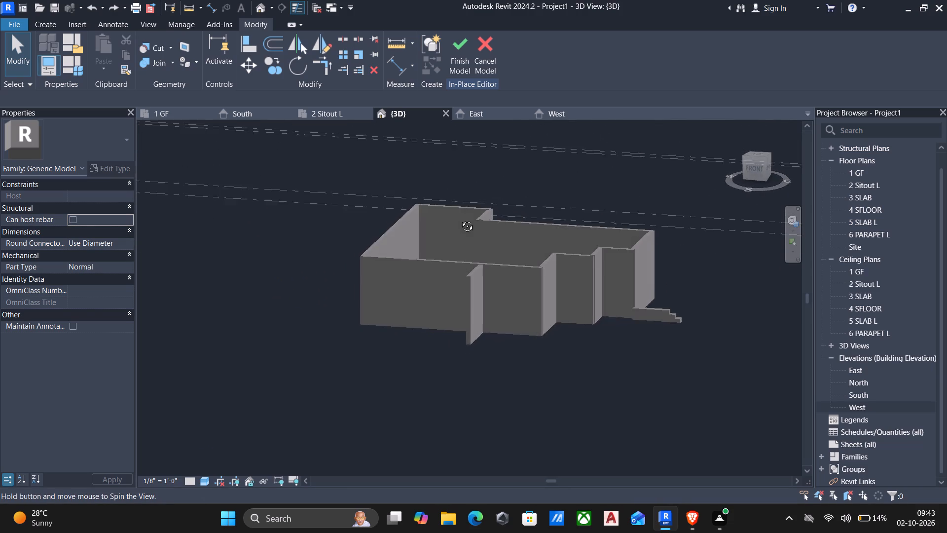
pyautogui.keyDown('shift'); pyautogui.moveTo(460, 219); pyautogui.dragTo(591, 193, button='middle'); pyautogui.keyUp('shift')
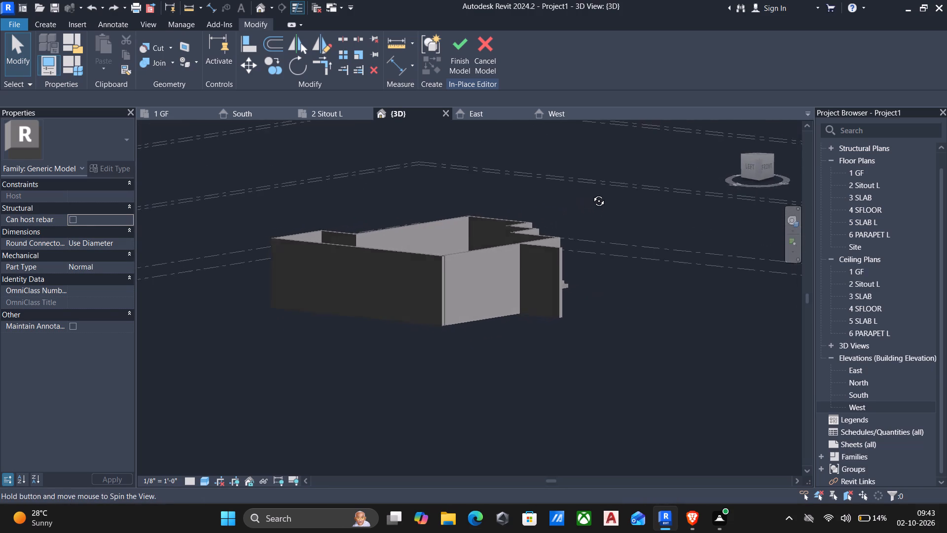
pyautogui.keyDown('shift'); pyautogui.moveTo(591, 193); pyautogui.dragTo(661, 188, button='middle'); pyautogui.keyUp('shift')
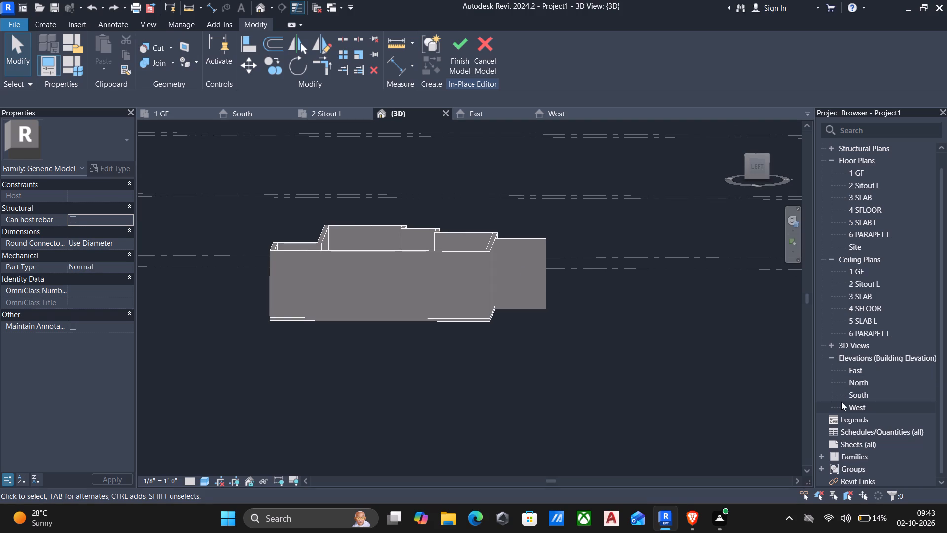
# Start an in-place extrusion in the West elevation, picking the projecting 9" wall as its work plane.
pyautogui.doubleClick(856, 404)
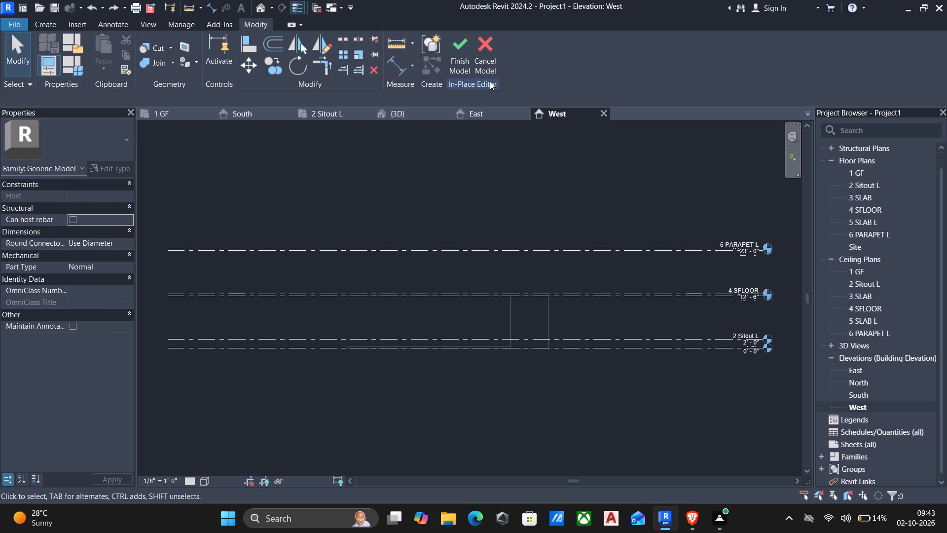
pyautogui.click(38, 18)
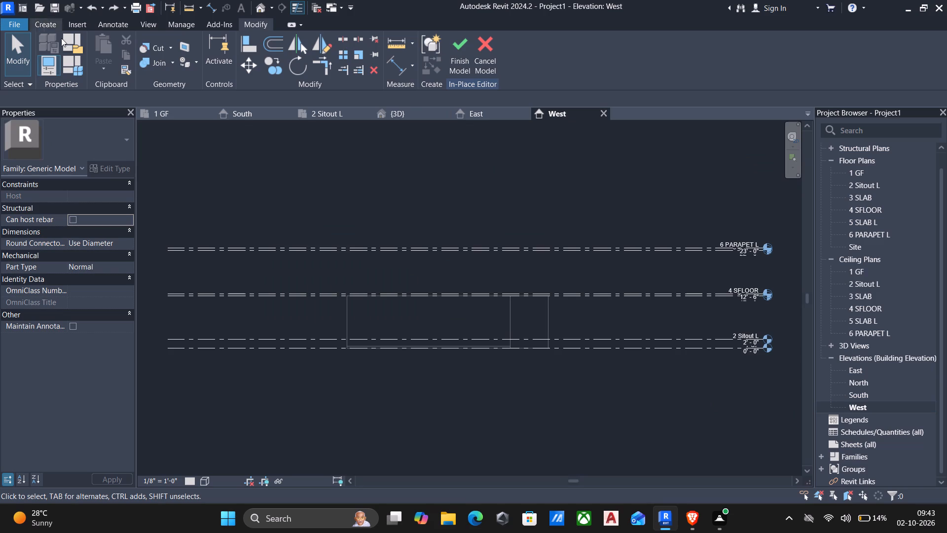
pyautogui.click(56, 26)
pyautogui.click(101, 45)
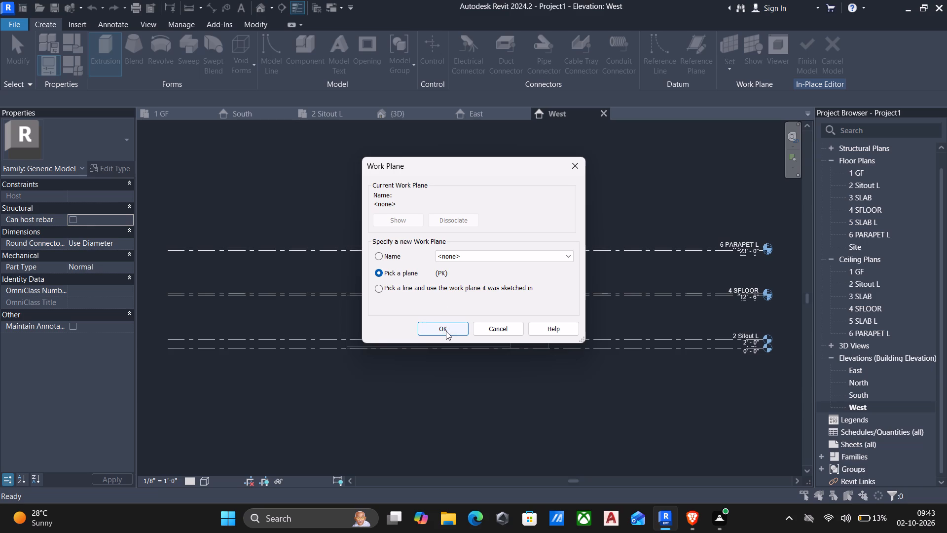
pyautogui.click(446, 333)
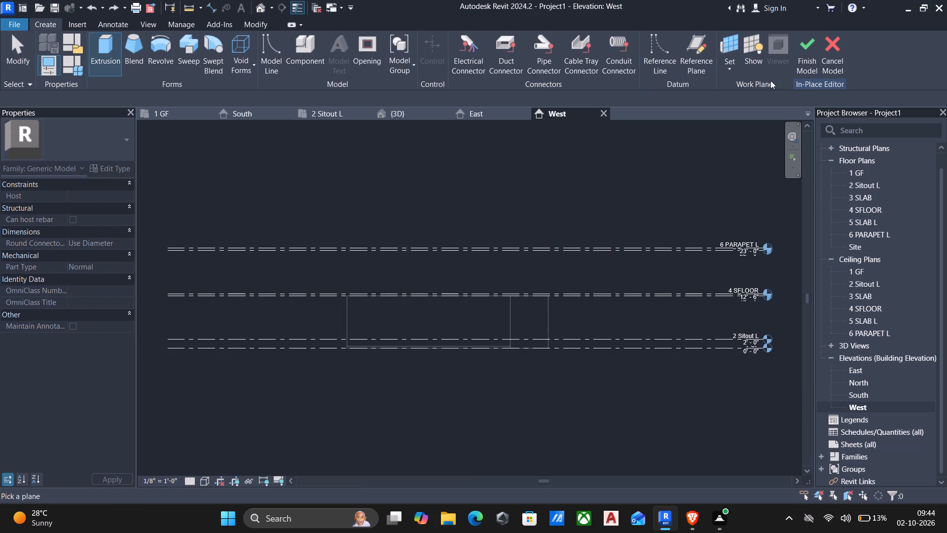
pyautogui.click(101, 42)
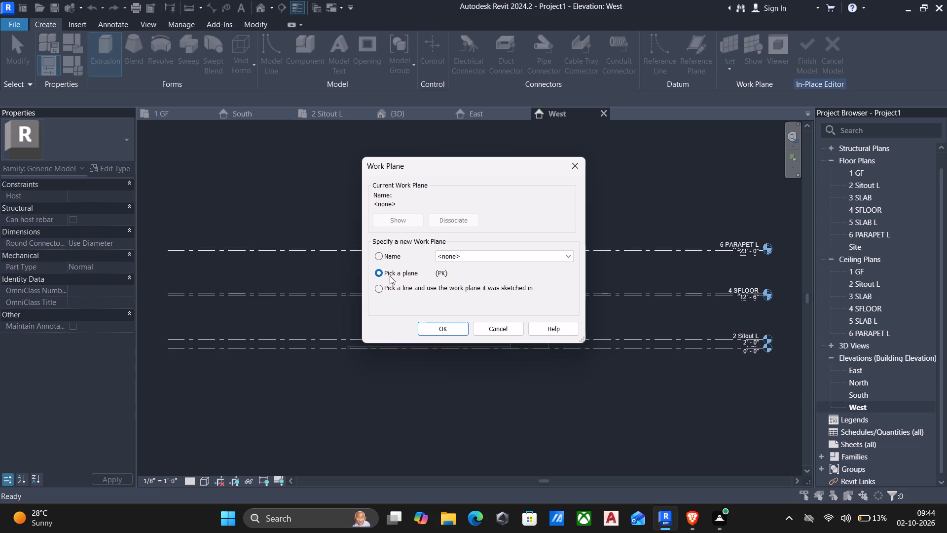
pyautogui.click(468, 258)
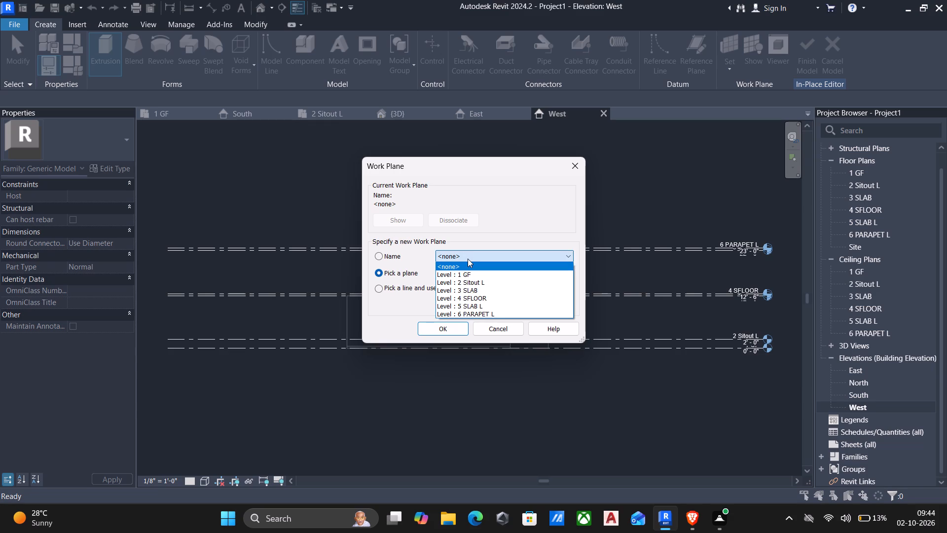
pyautogui.click(468, 259)
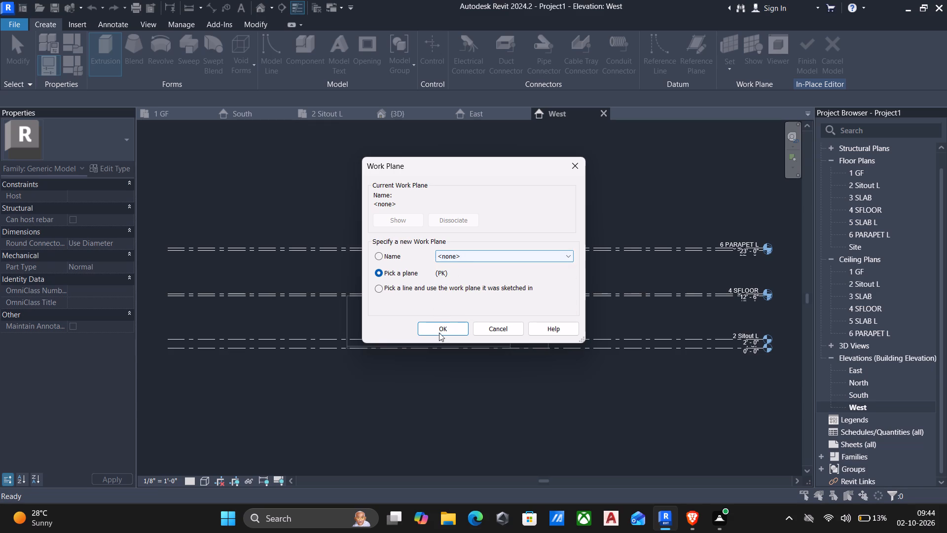
pyautogui.click(439, 333)
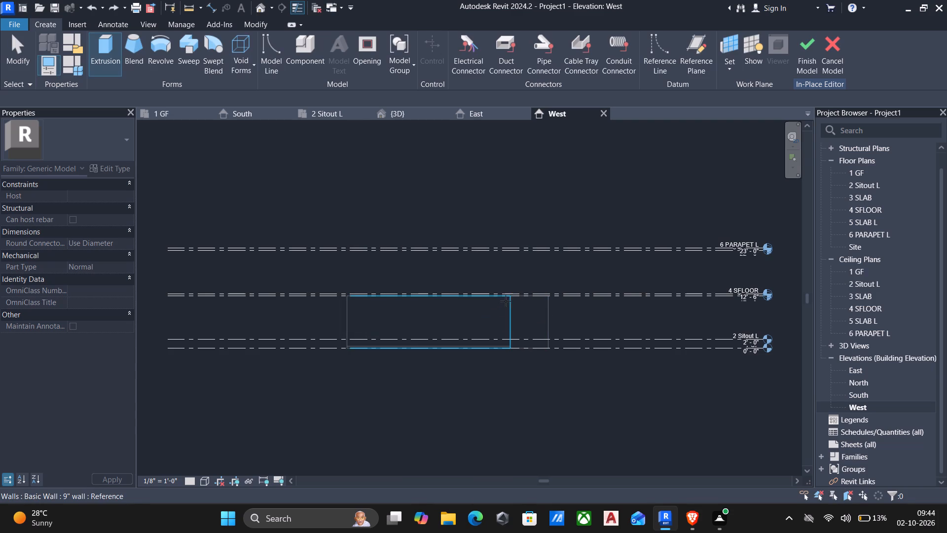
pyautogui.click(533, 296)
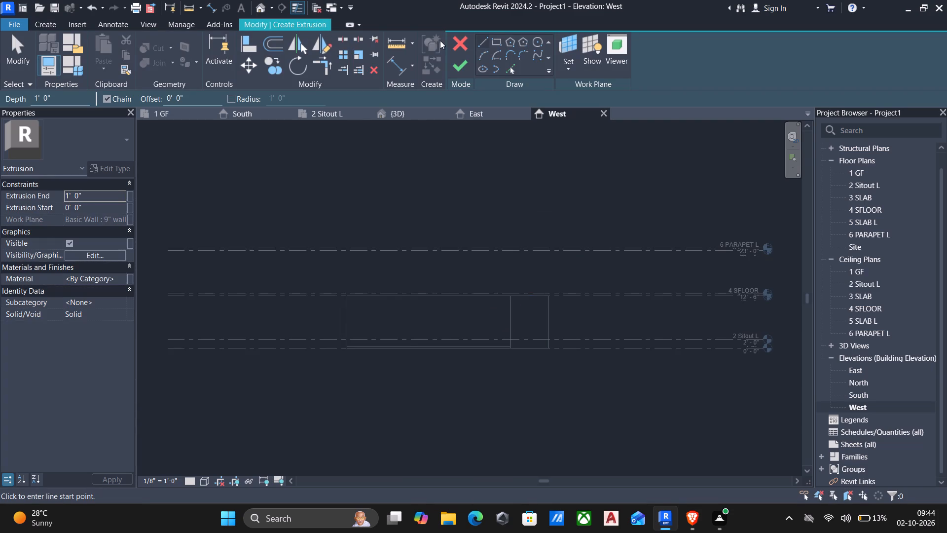
# Sketch the profile's vertical edge along the 9" wall's end from level 1 GF to 2 Sitout L, plus a 5' top edge outward.
pyautogui.click(481, 41)
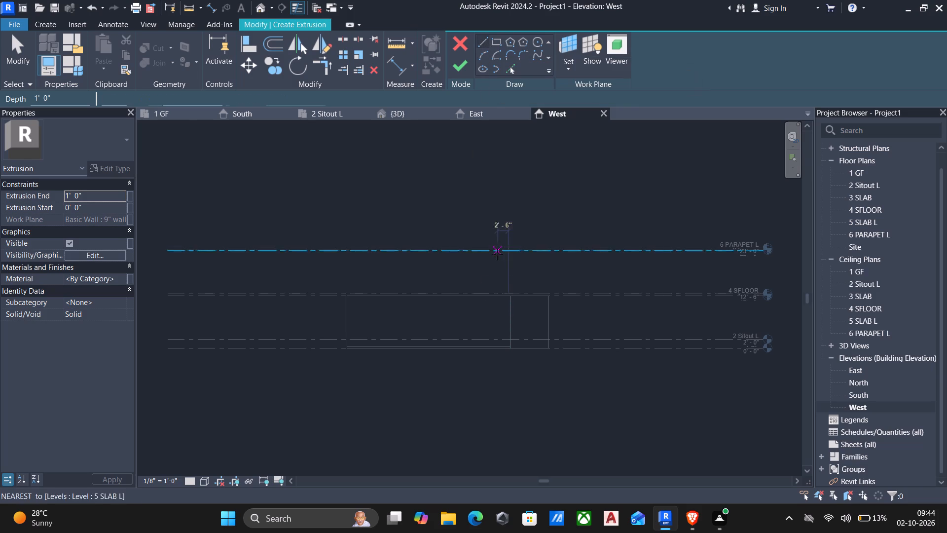
pyautogui.scroll(12, 557, 347)
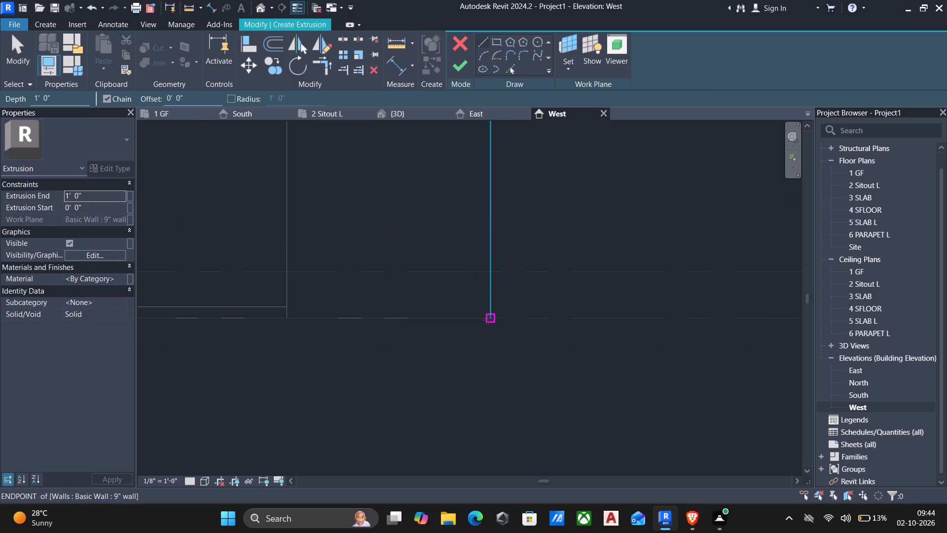
pyautogui.click(487, 319)
pyautogui.click(490, 273)
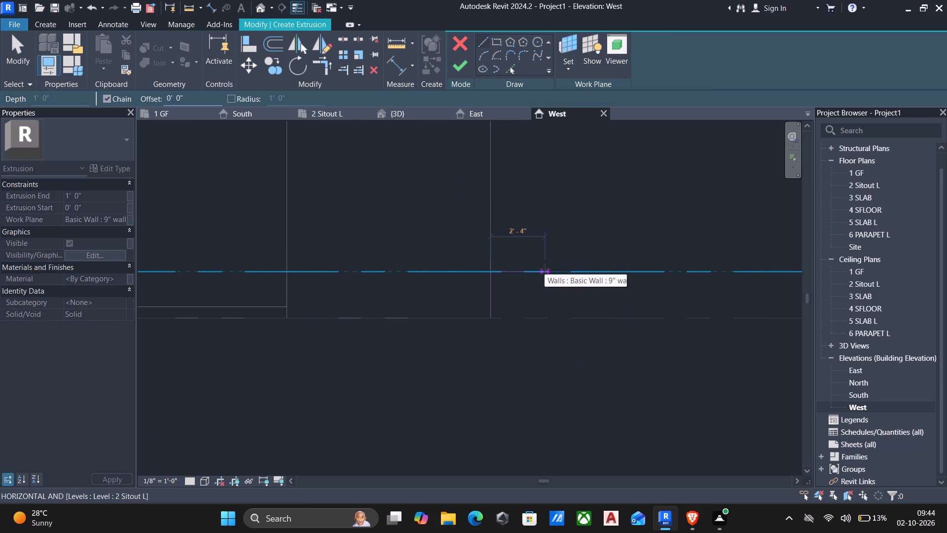
pyautogui.write("1'")
pyautogui.press('BackSpace')
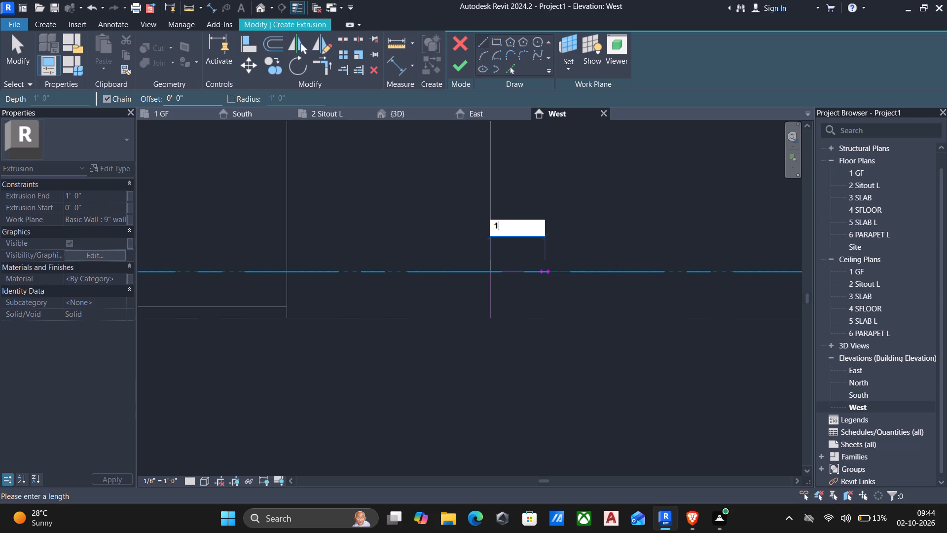
pyautogui.press('BackSpace')
pyautogui.write("5'")
pyautogui.press('Return')
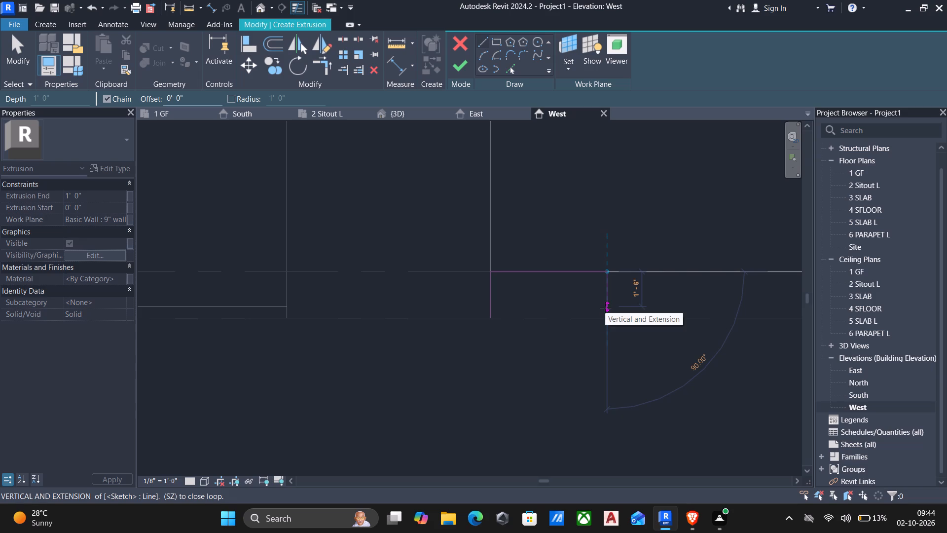
# Complete the stepped profile with three 8" risers and two 1' treads, closing it along the base back to the wall.
pyautogui.press('8')
pyautogui.hotkey('shift', '"')
pyautogui.press('Return')
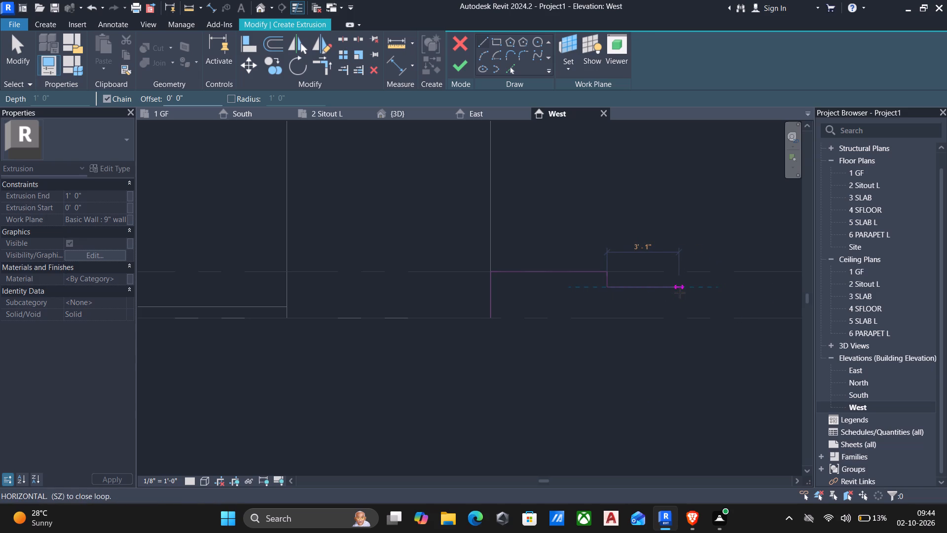
pyautogui.write("1'")
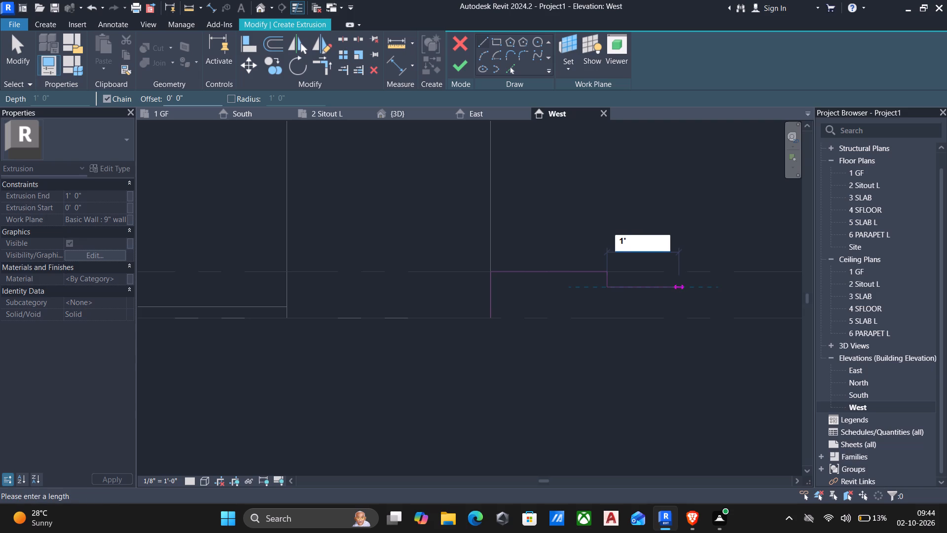
pyautogui.press('Return')
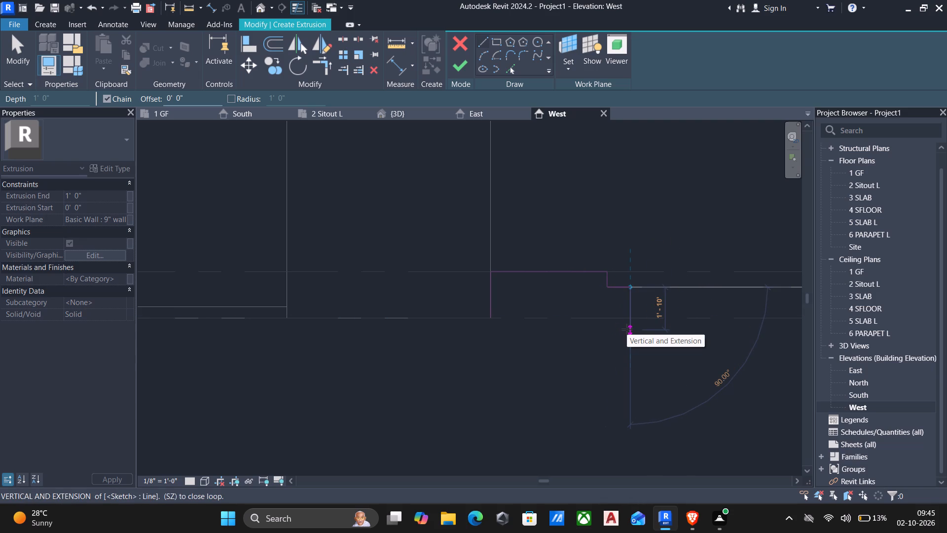
pyautogui.press('8')
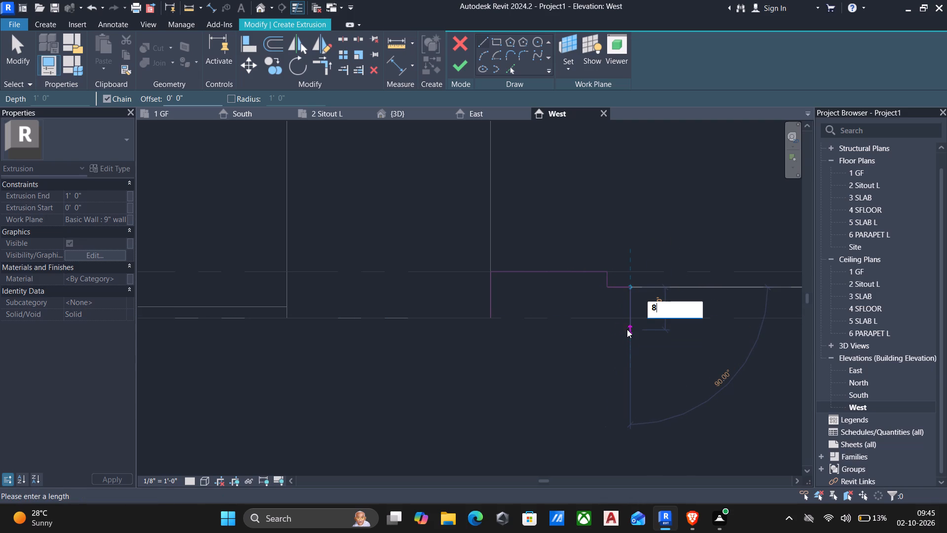
pyautogui.hotkey('shift', '"')
pyautogui.press('Return')
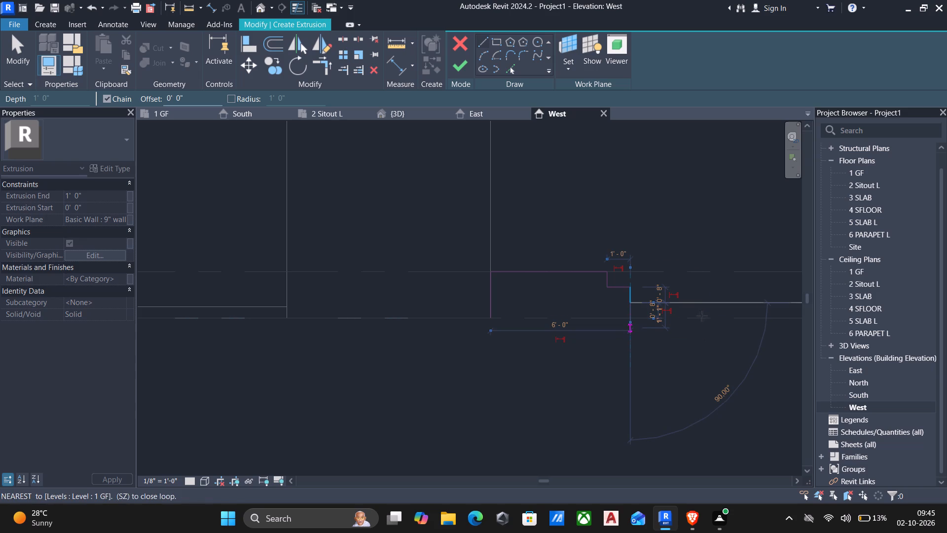
pyautogui.write("1'")
pyautogui.press('Return')
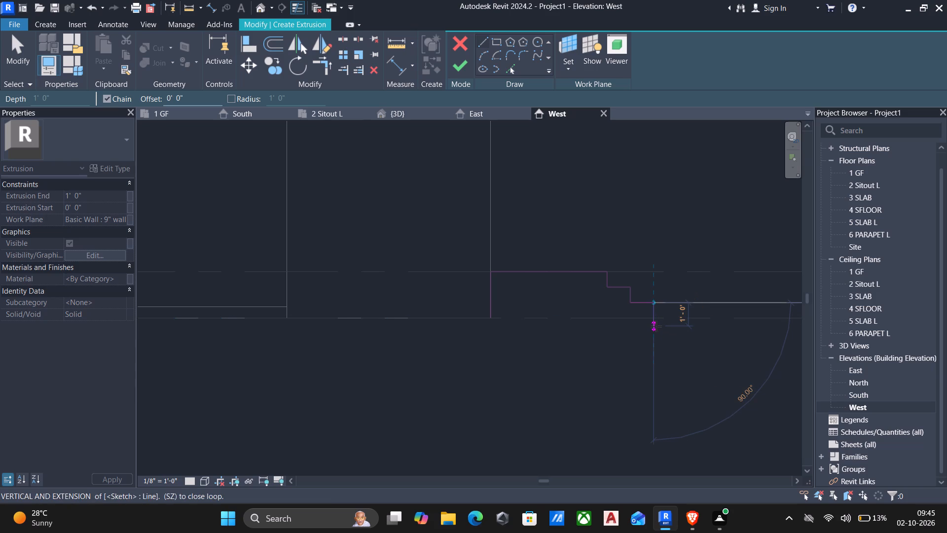
pyautogui.press('8')
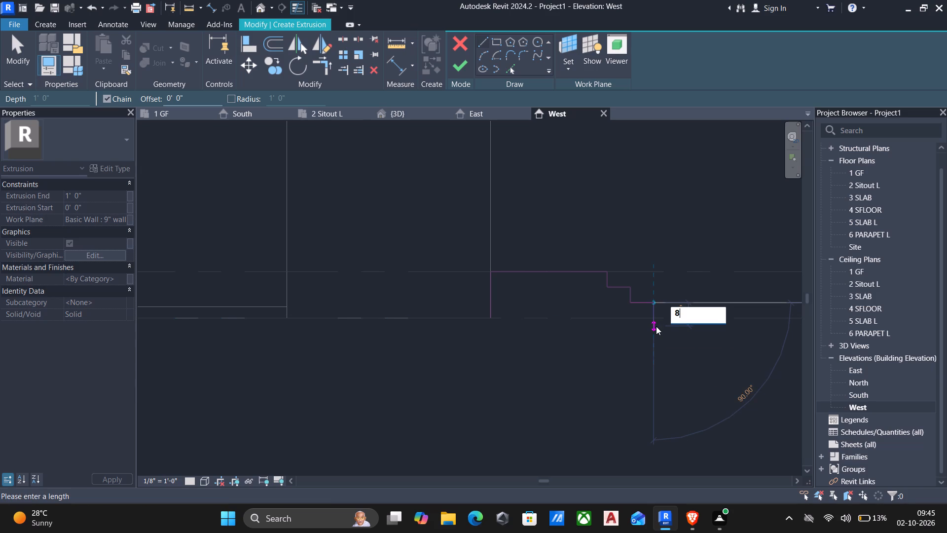
pyautogui.hotkey('shift', '"')
pyautogui.press('Return')
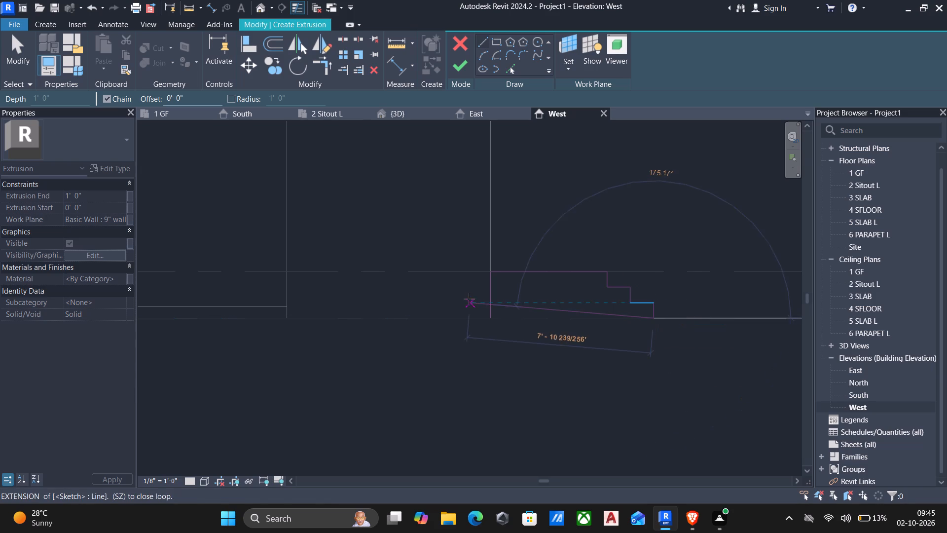
pyautogui.click(490, 316)
pyautogui.press('Escape')
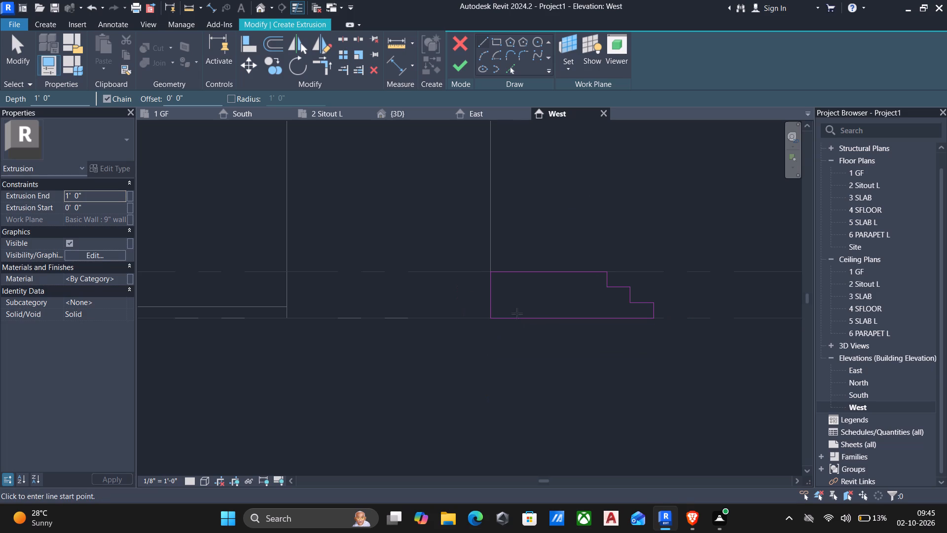
# Finish the 1' deep stepped extrusion and the in-place model, dismissing the save reminder without saving.
pyautogui.click(468, 65)
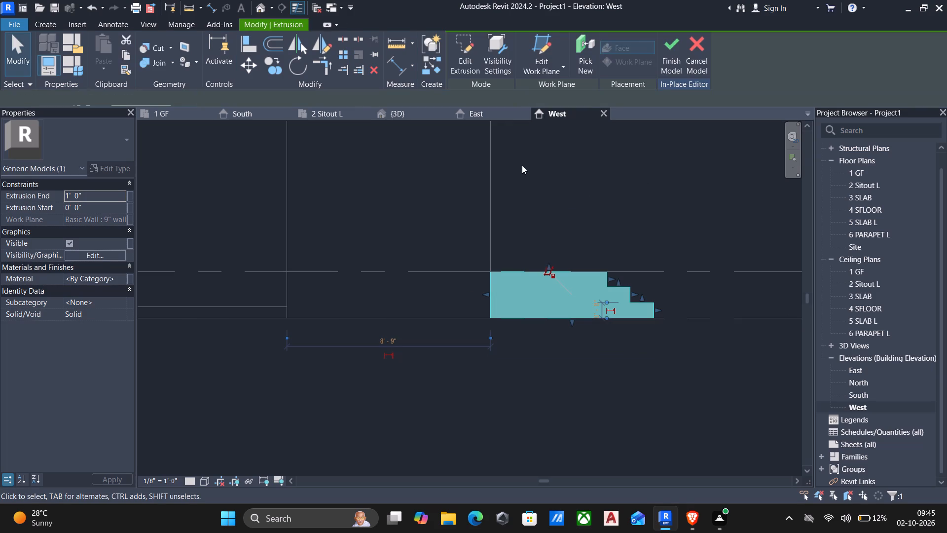
pyautogui.click(669, 49)
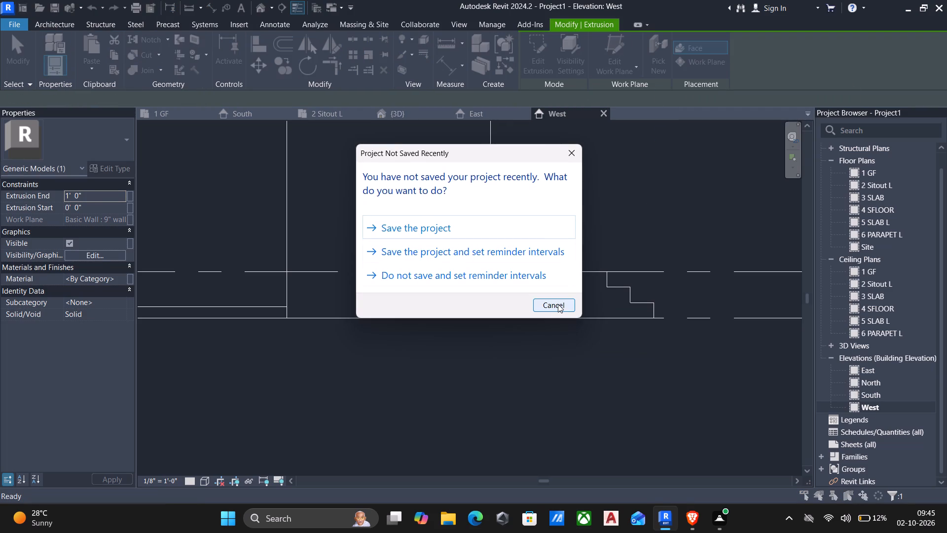
pyautogui.click(558, 304)
# In the 3D view, nudge the new steps beside the projecting 9" wall five increments to the right.
pyautogui.scroll(-3, 581, 300)
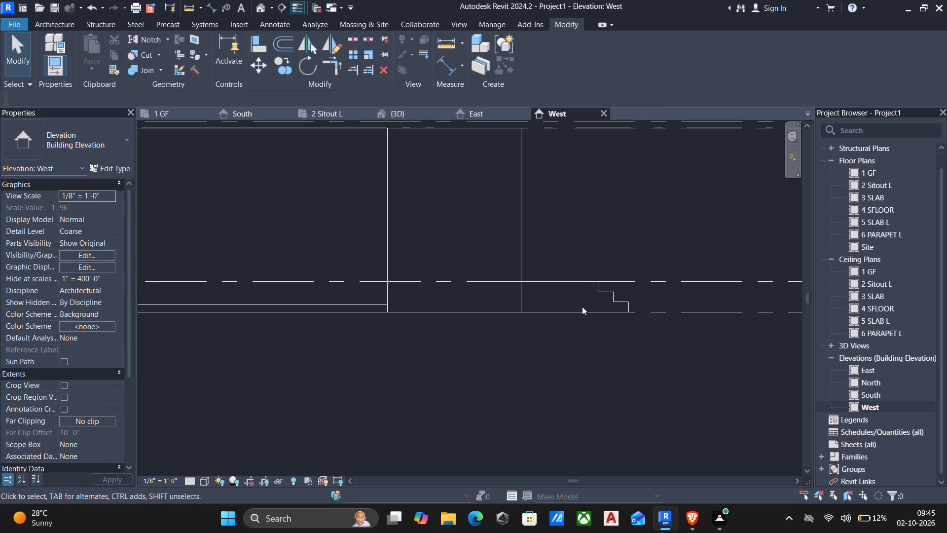
pyautogui.click(399, 112)
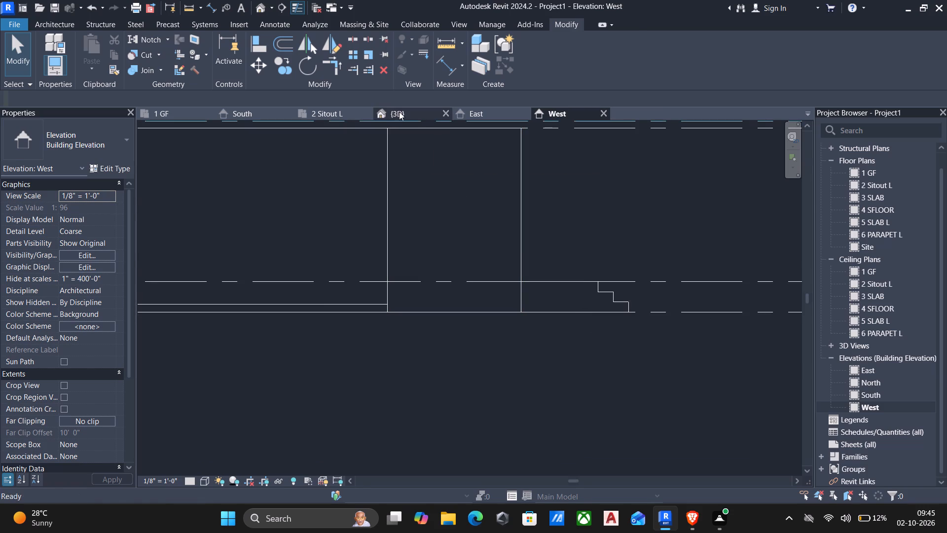
pyautogui.keyDown('shift'); pyautogui.moveTo(556, 288); pyautogui.dragTo(359, 326, button='middle'); pyautogui.keyUp('shift')
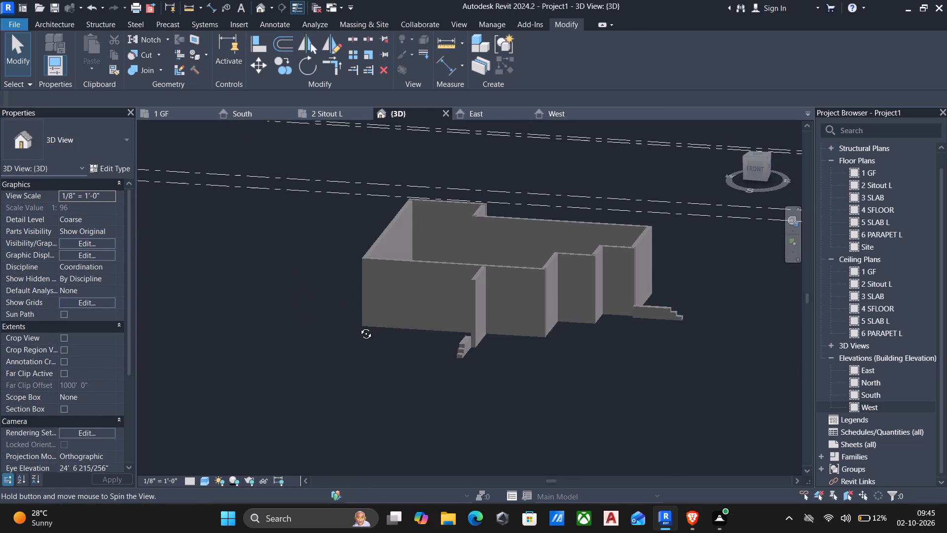
pyautogui.keyDown('shift'); pyautogui.moveTo(359, 326); pyautogui.dragTo(358, 326, button='middle'); pyautogui.keyUp('shift')
pyautogui.scroll(5, 476, 344)
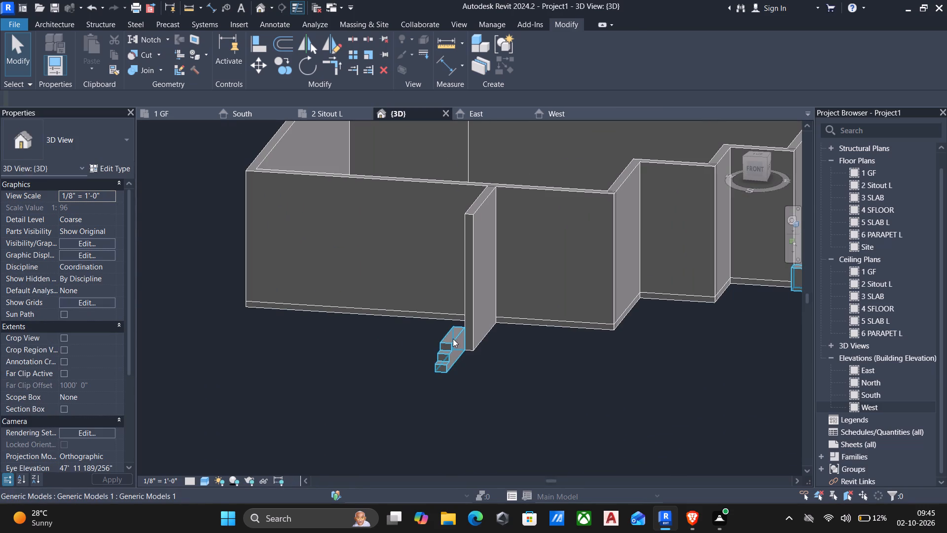
pyautogui.click(453, 339)
pyautogui.press('Right')
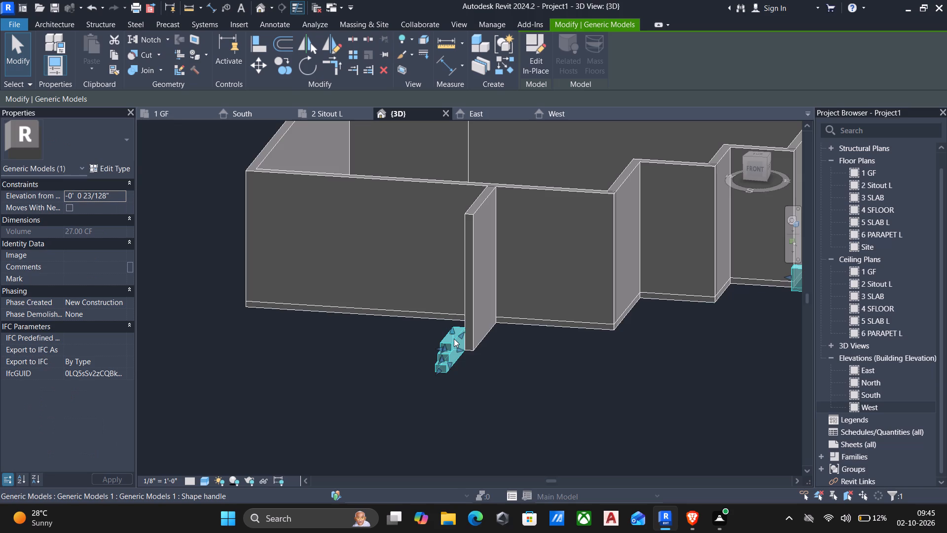
pyautogui.scroll(5, 454, 339)
pyautogui.scroll(5, 388, 328)
pyautogui.press('Right')
pyautogui.press('Right')
pyautogui.press('Right')
pyautogui.press('Right')
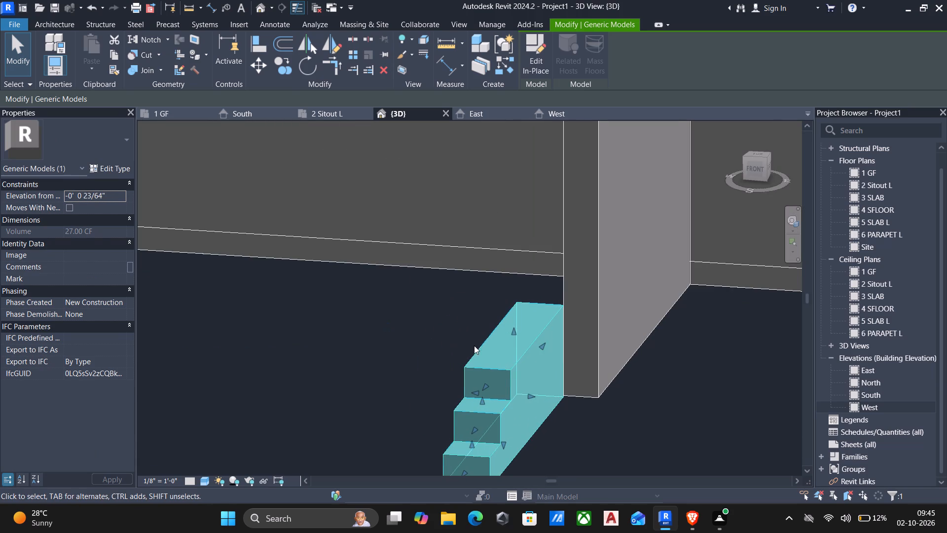
pyautogui.press('Escape')
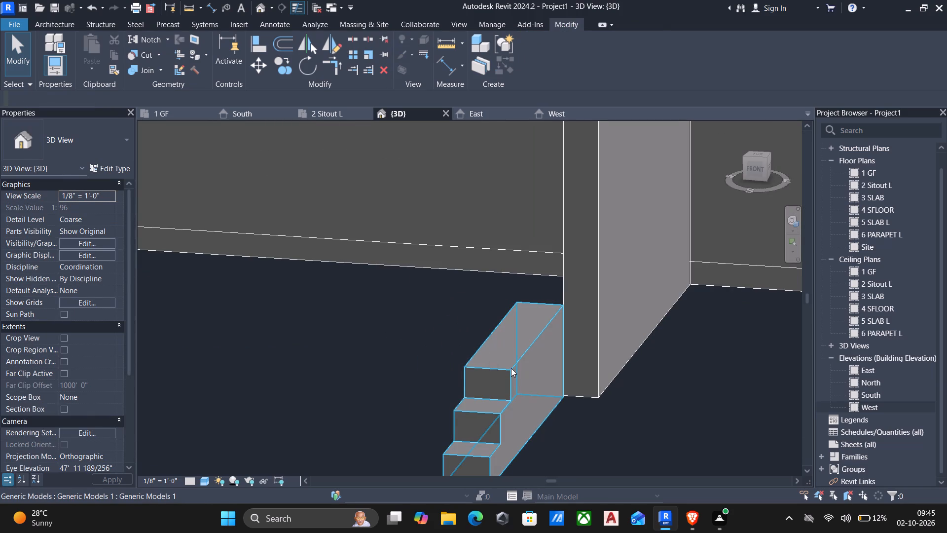
# Nudge the same stepped model another six increments to the right, then deselect it.
pyautogui.click(511, 368)
pyautogui.press('Right')
pyautogui.press('Right')
pyautogui.press('Right')
pyautogui.press('Right')
pyautogui.press('Right')
pyautogui.press('Right')
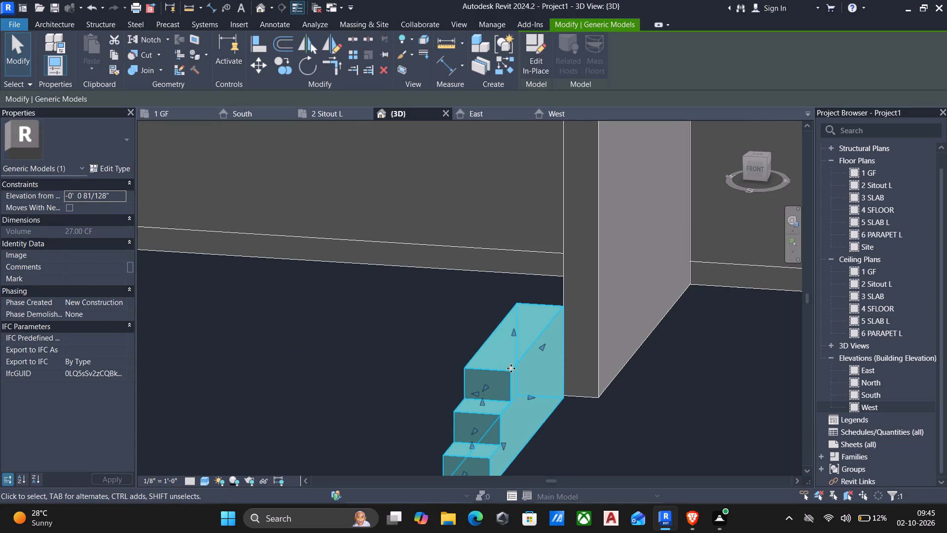
pyautogui.press('Escape')
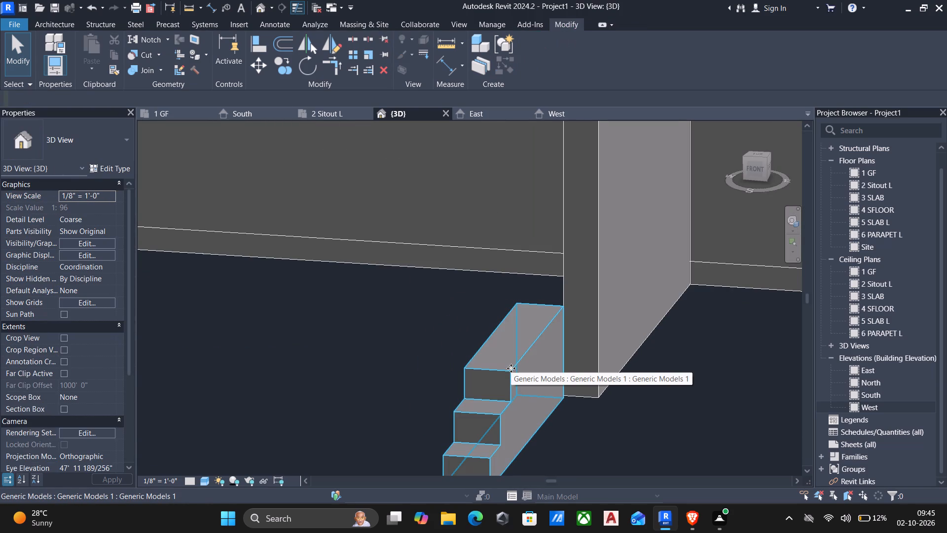
# Align the side of the stepped model with the far side face of the projecting 9" wall.
pyautogui.write('al')
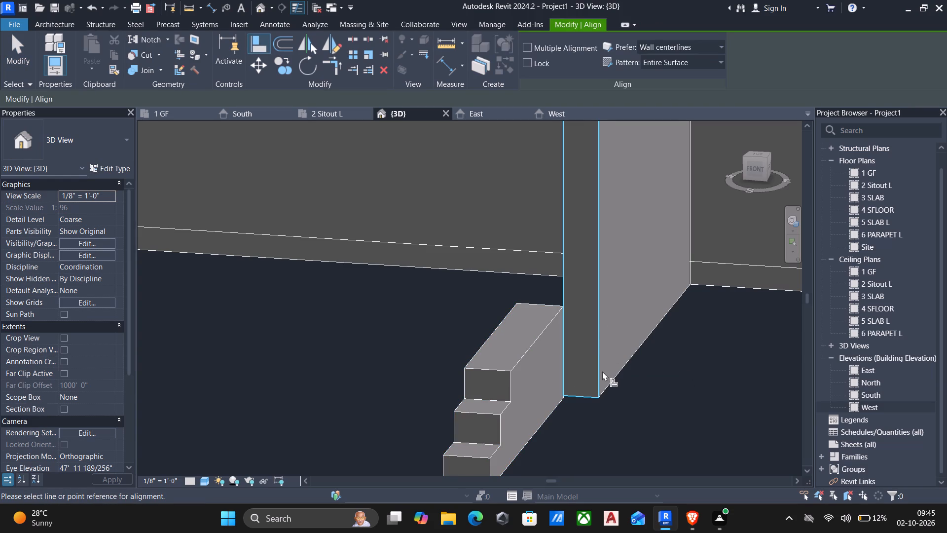
pyautogui.click(606, 386)
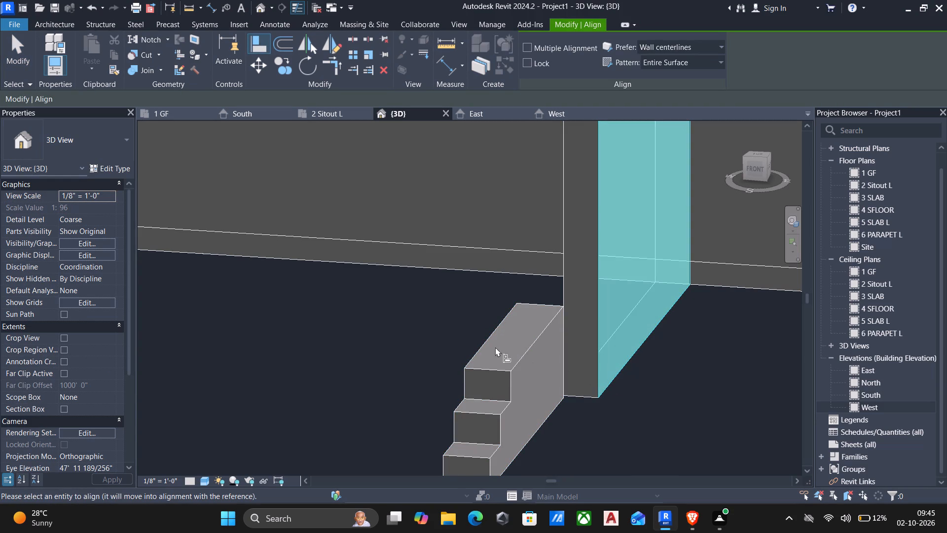
pyautogui.click(520, 360)
pyautogui.scroll(-2, 524, 361)
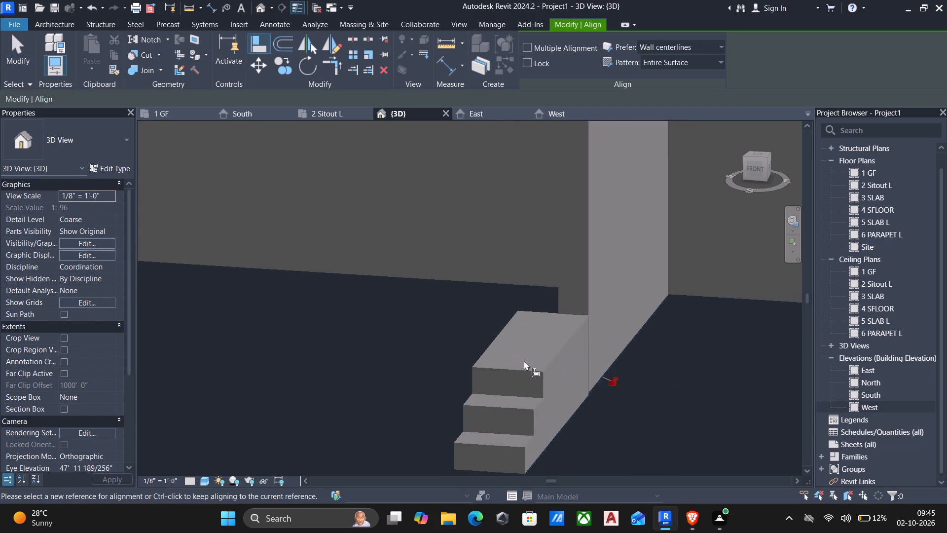
pyautogui.scroll(-2, 524, 361)
pyautogui.moveTo(559, 353); pyautogui.dragTo(517, 353, button='middle')
pyautogui.scroll(-5, 517, 353)
pyautogui.moveTo(536, 351); pyautogui.dragTo(525, 351, button='middle')
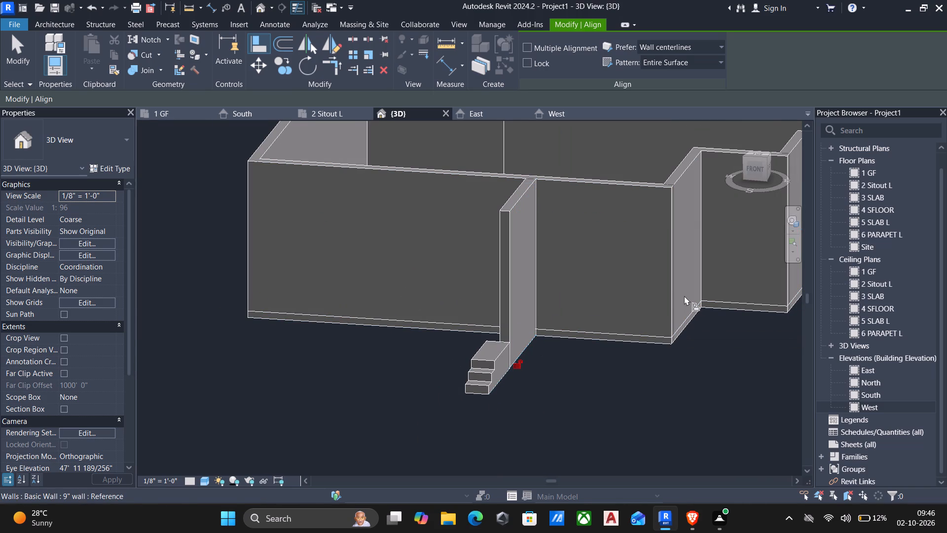
pyautogui.press('Escape')
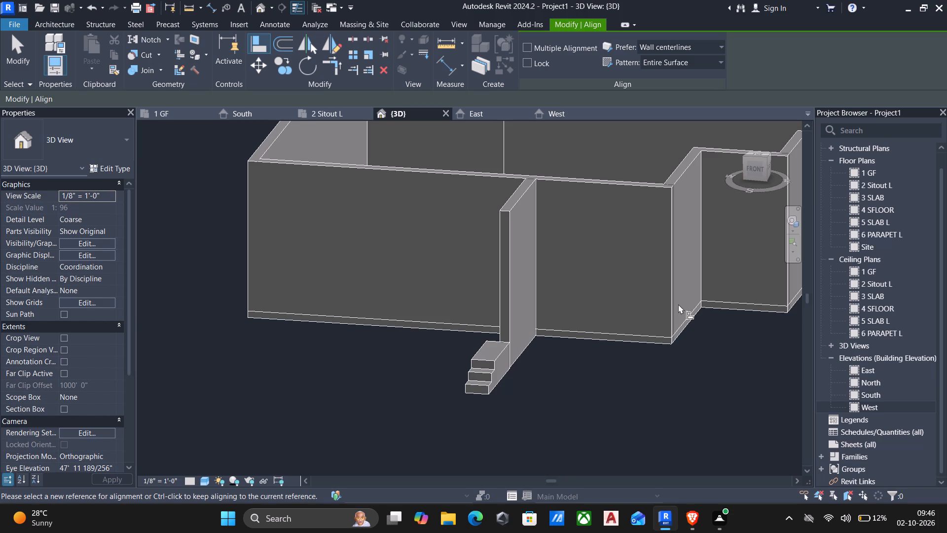
# In the East elevation, edit the steps in place and delete the narrow 1' deep stepped extrusion near the middle of the building.
pyautogui.keyDown('shift'); pyautogui.moveTo(672, 308); pyautogui.dragTo(664, 311, button='middle'); pyautogui.keyUp('shift')
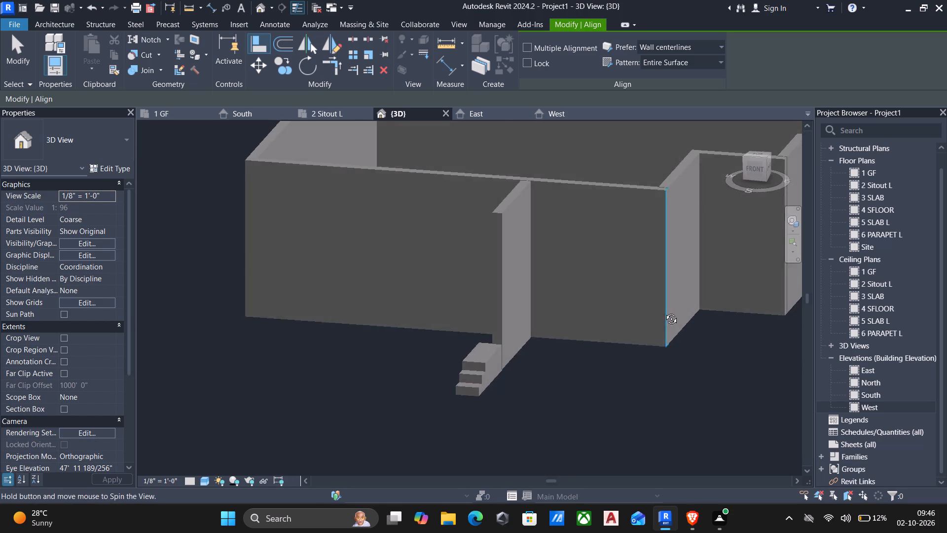
pyautogui.keyDown('shift'); pyautogui.moveTo(664, 311); pyautogui.dragTo(511, 286, button='middle'); pyautogui.keyUp('shift')
pyautogui.scroll(-1, 511, 286)
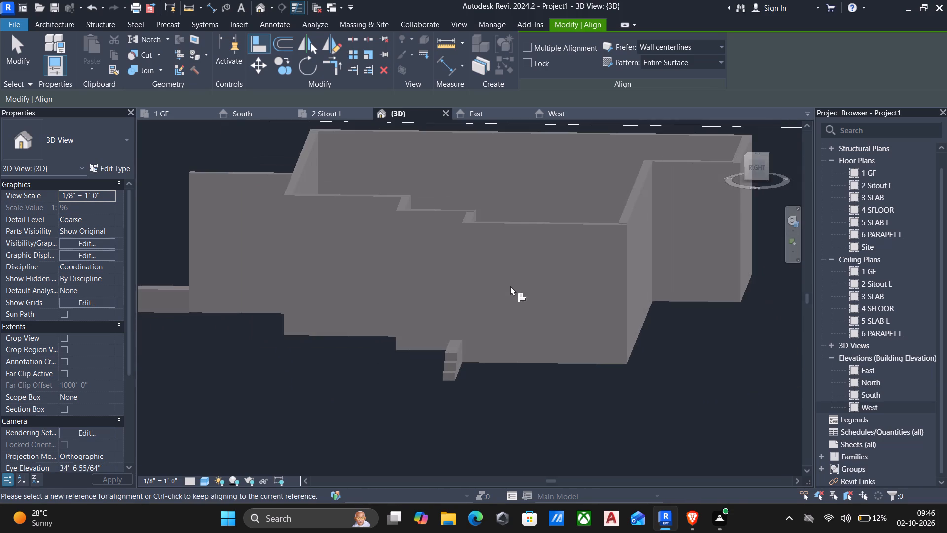
pyautogui.moveTo(510, 286); pyautogui.dragTo(628, 265, button='middle')
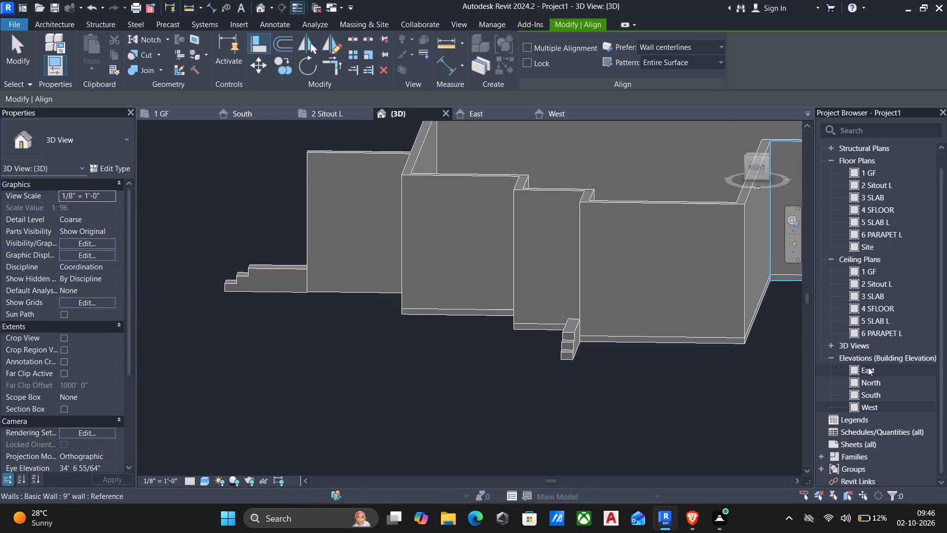
pyautogui.doubleClick(868, 368)
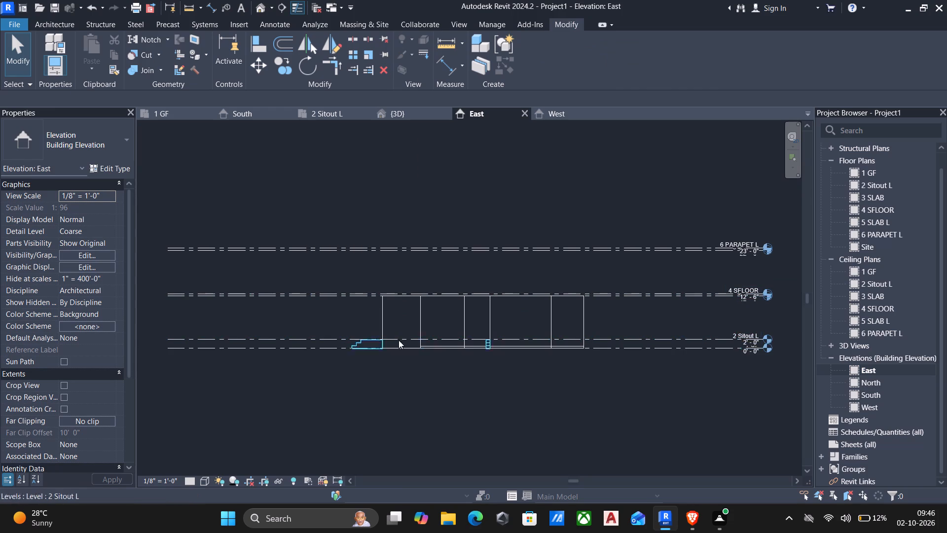
pyautogui.scroll(11, 355, 341)
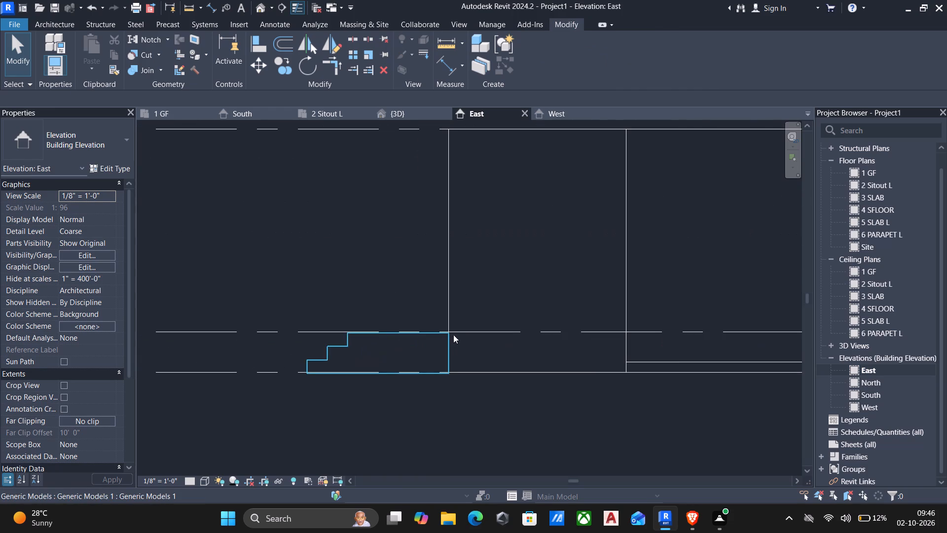
pyautogui.scroll(-9, 455, 330)
pyautogui.click(589, 333)
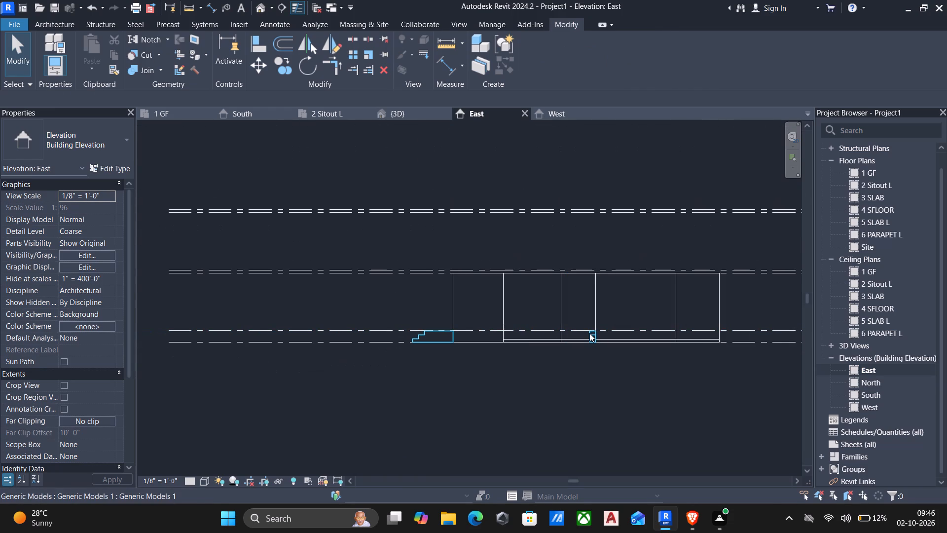
pyautogui.click(540, 50)
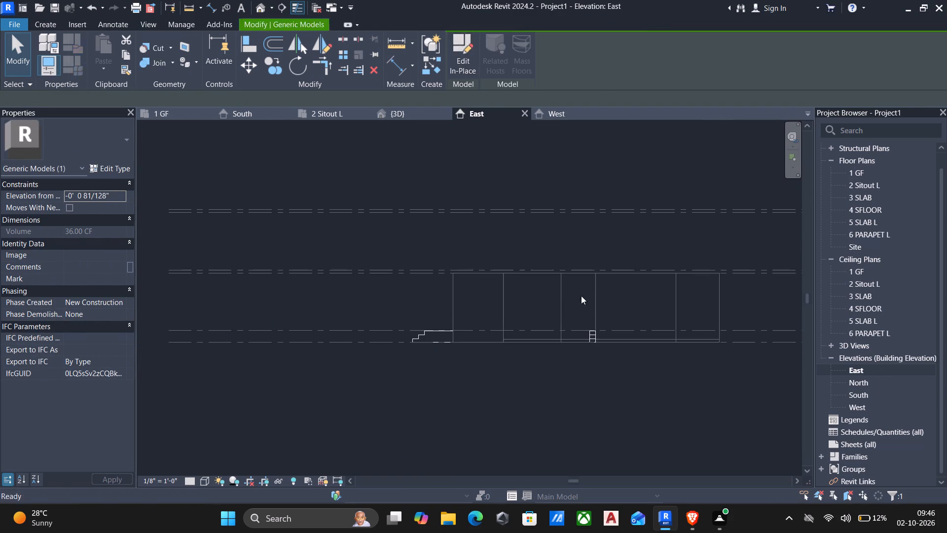
pyautogui.click(593, 342)
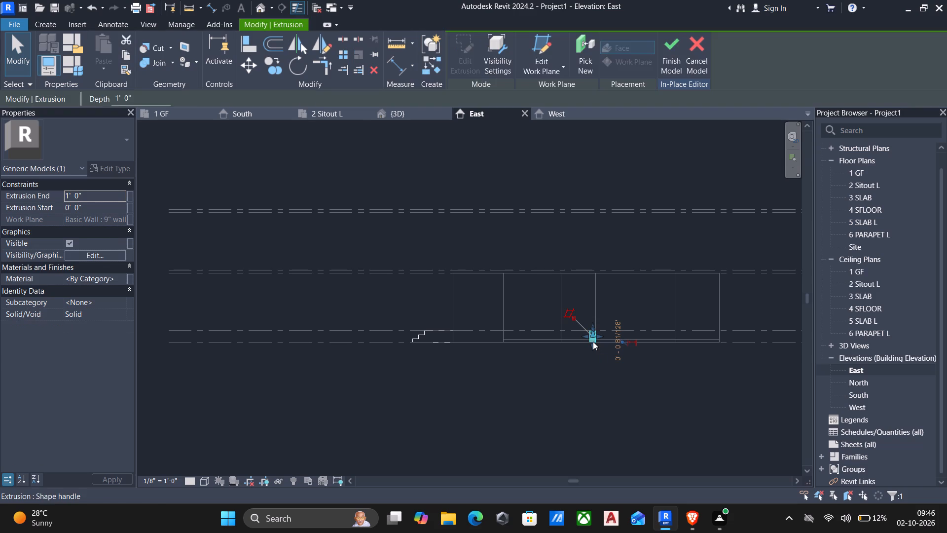
pyautogui.press('Delete')
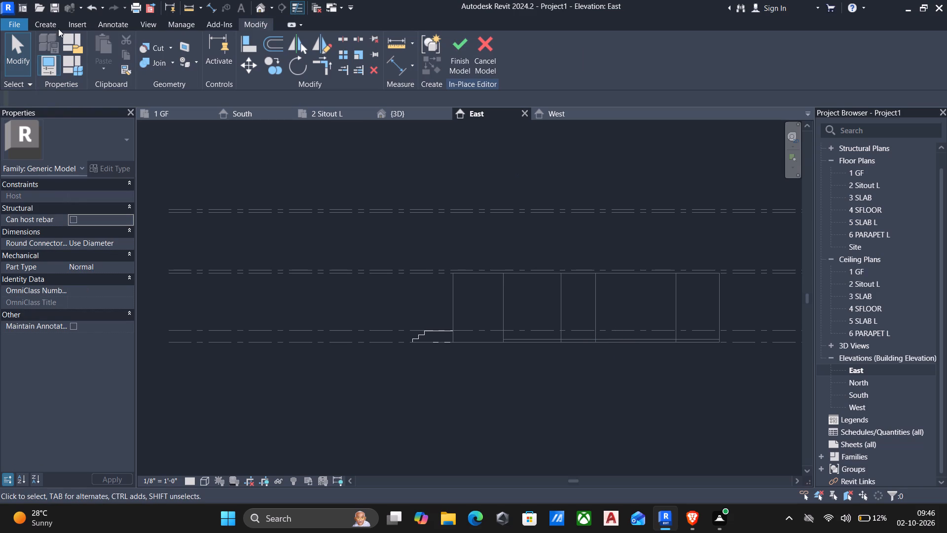
# Start an extrusion on the projecting 9" wall's face and sketch a vertical line at its inner end from 2 Sitout L down to 1 GF.
pyautogui.click(50, 25)
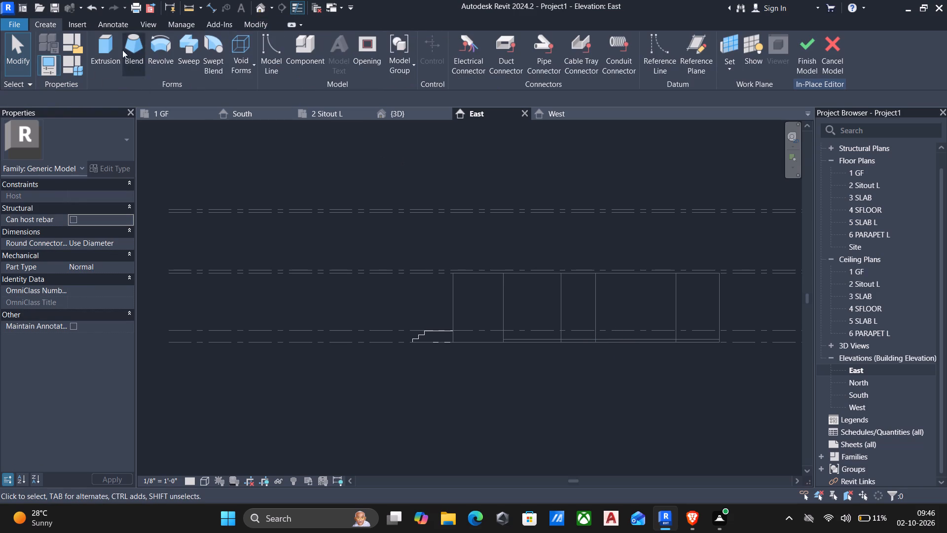
pyautogui.click(108, 47)
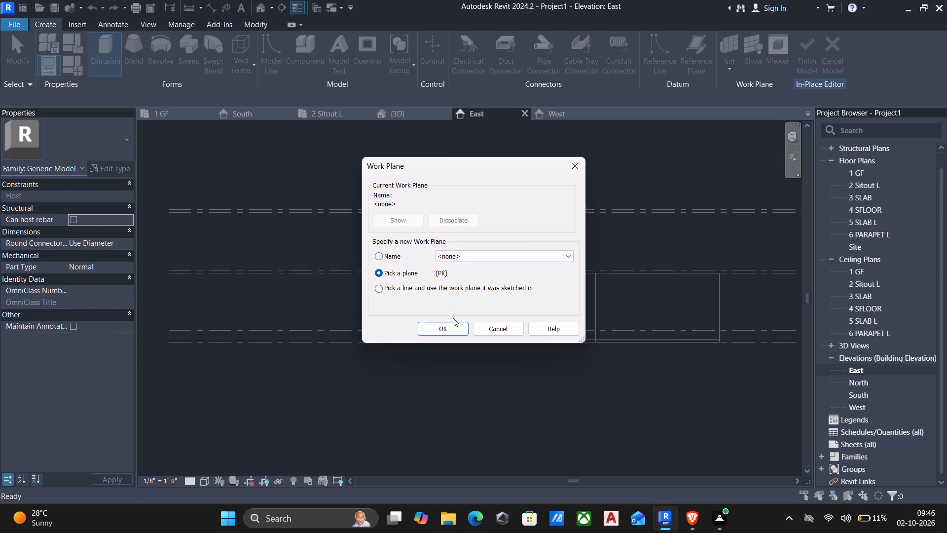
pyautogui.click(452, 325)
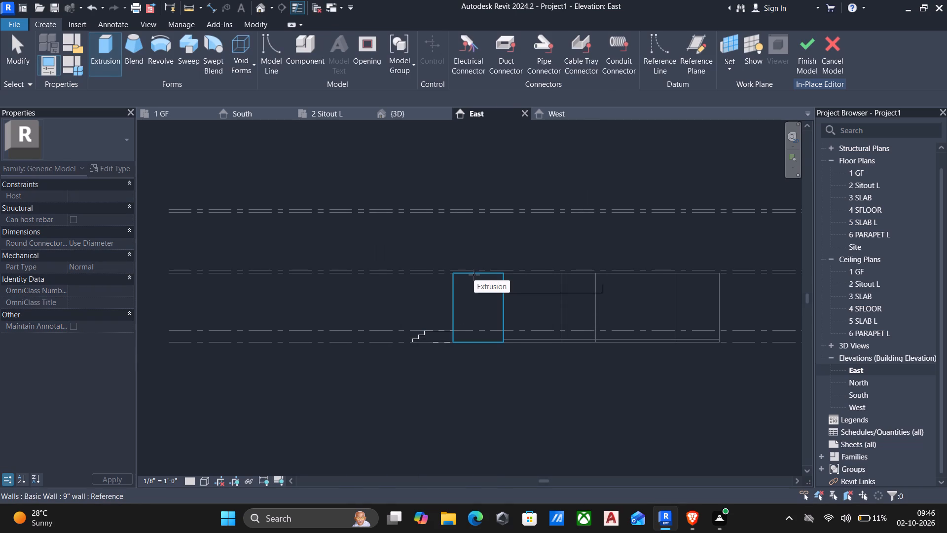
pyautogui.click(474, 275)
pyautogui.scroll(9, 458, 357)
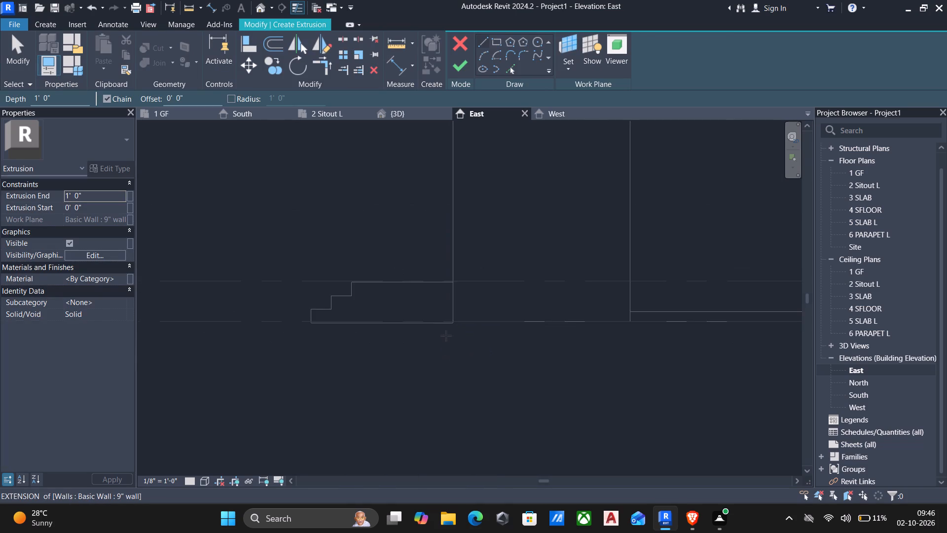
pyautogui.scroll(11, 448, 330)
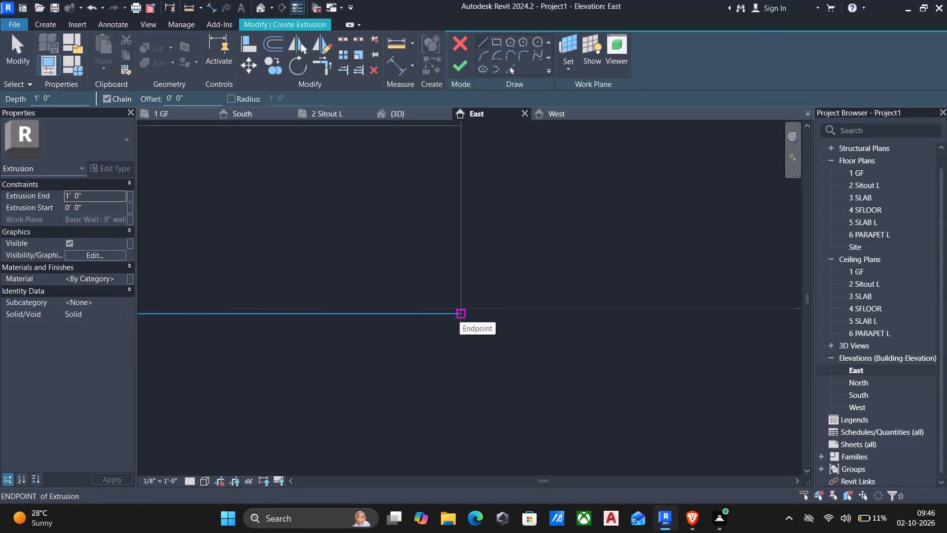
pyautogui.scroll(-8, 460, 317)
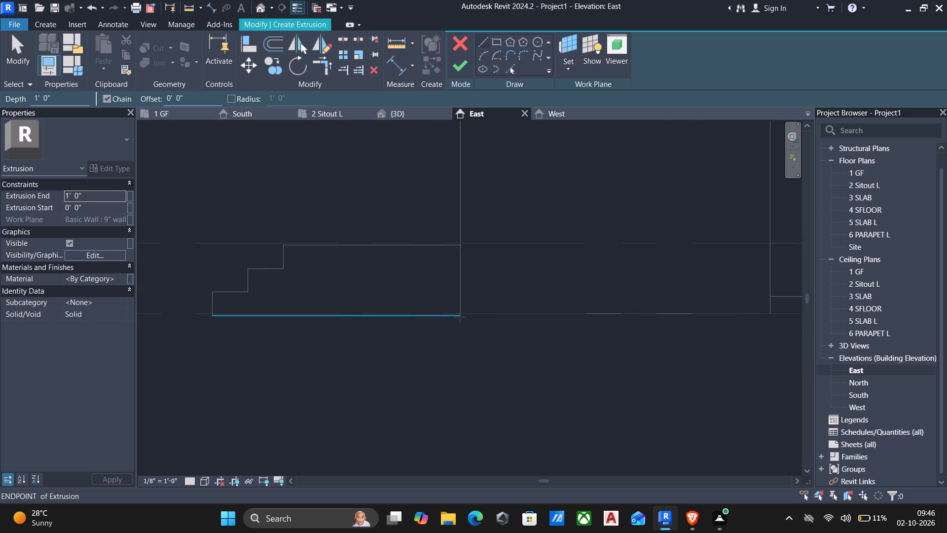
pyautogui.scroll(-5, 460, 317)
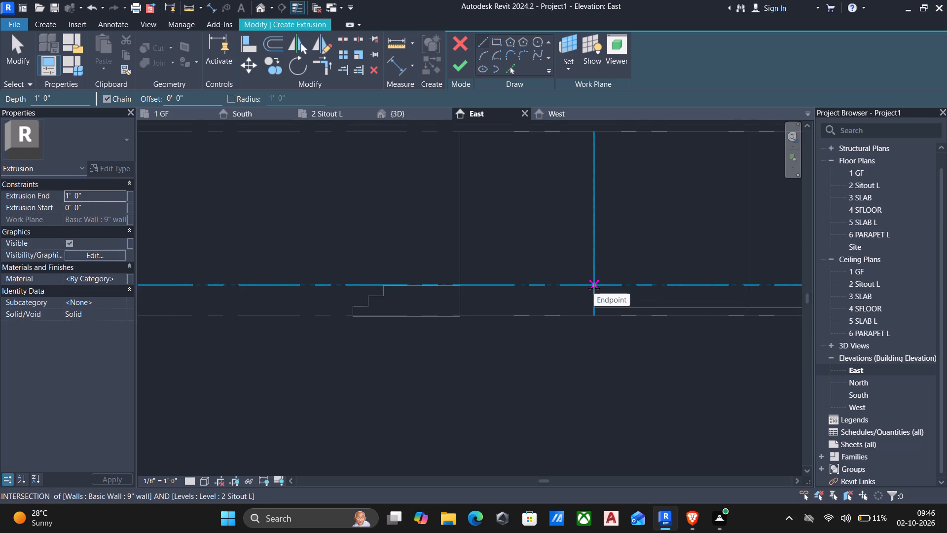
pyautogui.click(594, 288)
pyautogui.click(595, 313)
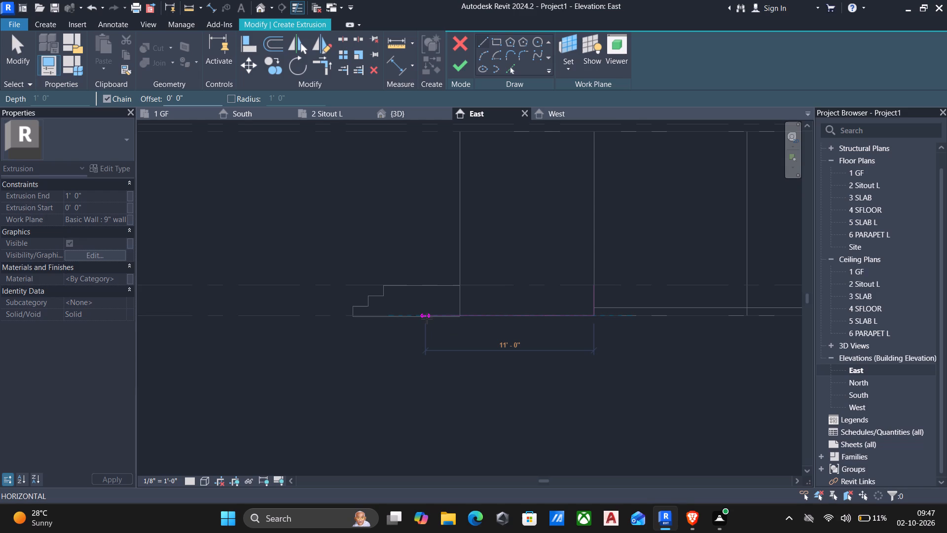
# Sketch the base along level 1 GF from that line 8'-9" to the projecting wall's outer end, continuing 4' beyond it.
pyautogui.scroll(4, 401, 312)
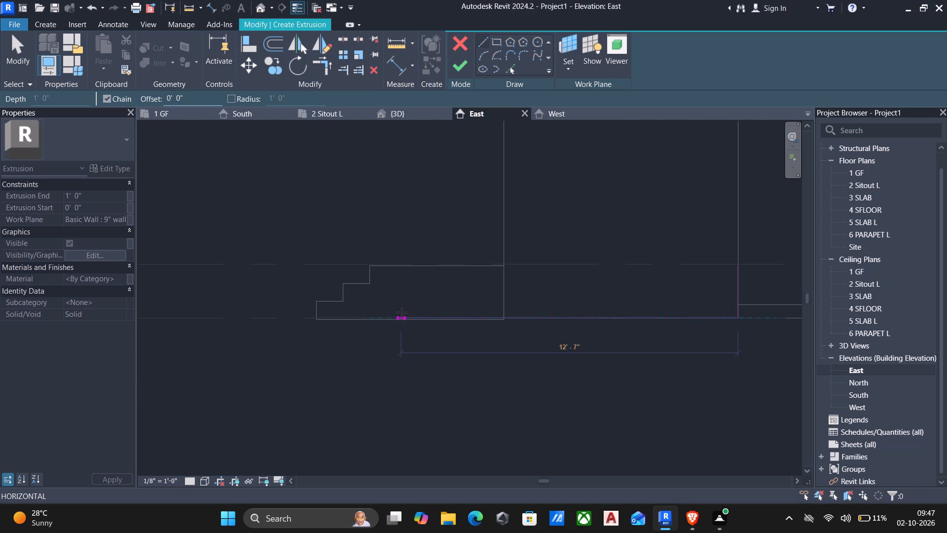
pyautogui.press('Escape')
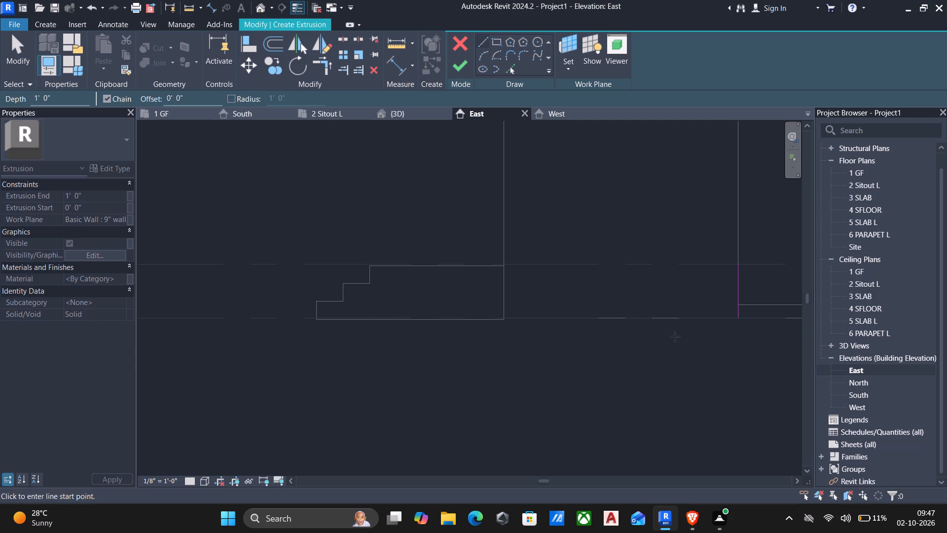
pyautogui.click(738, 319)
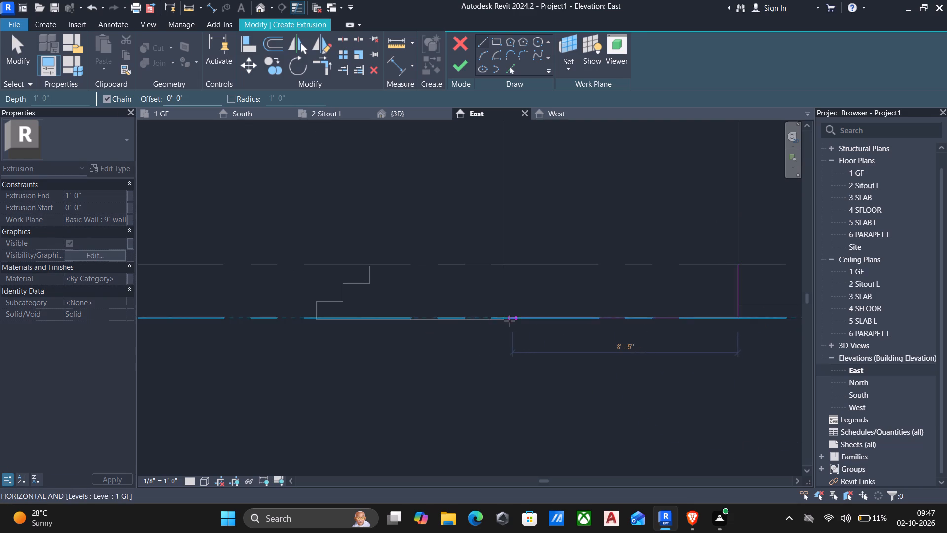
pyautogui.scroll(3, 506, 320)
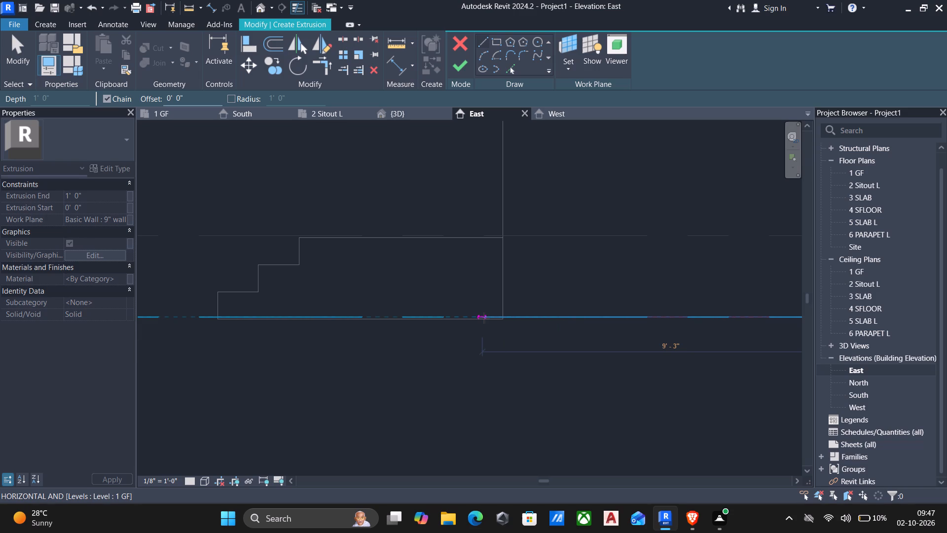
pyautogui.scroll(-1, 484, 318)
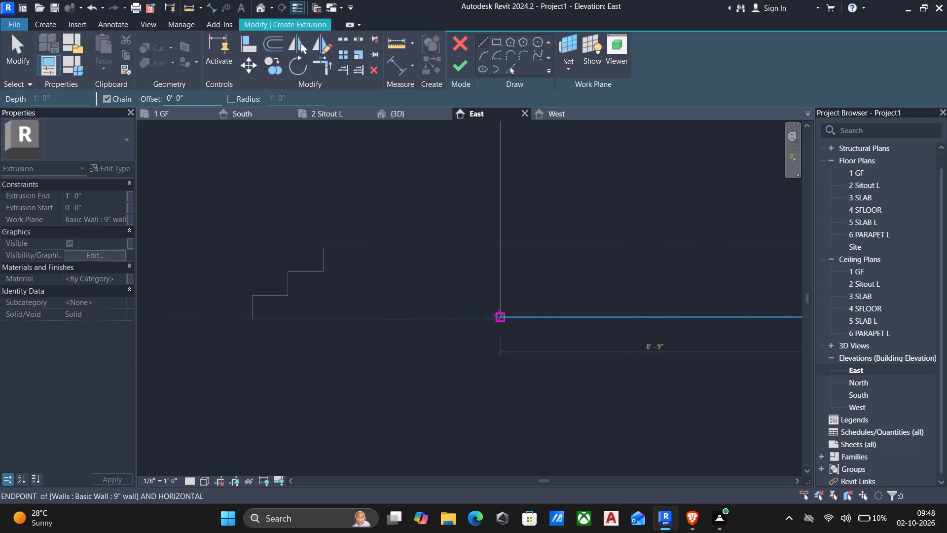
pyautogui.click(499, 316)
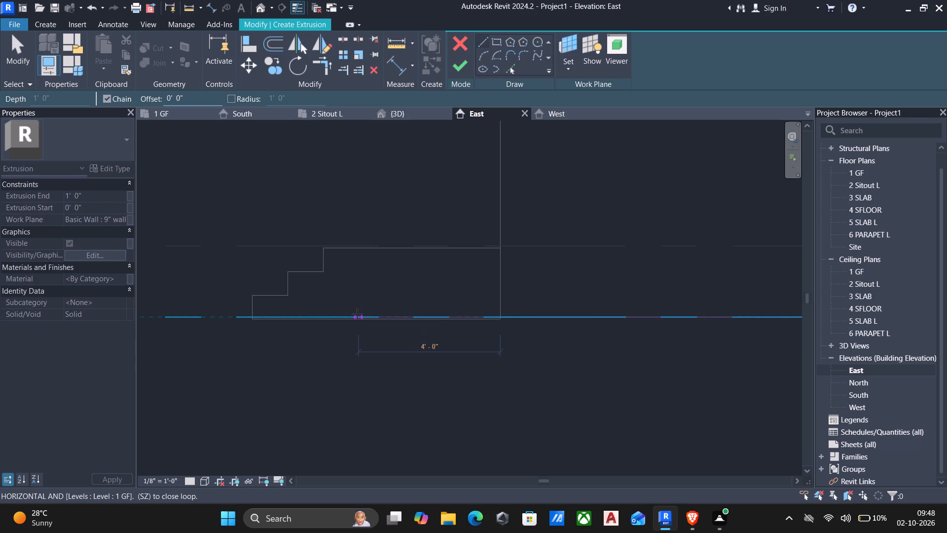
pyautogui.click(357, 314)
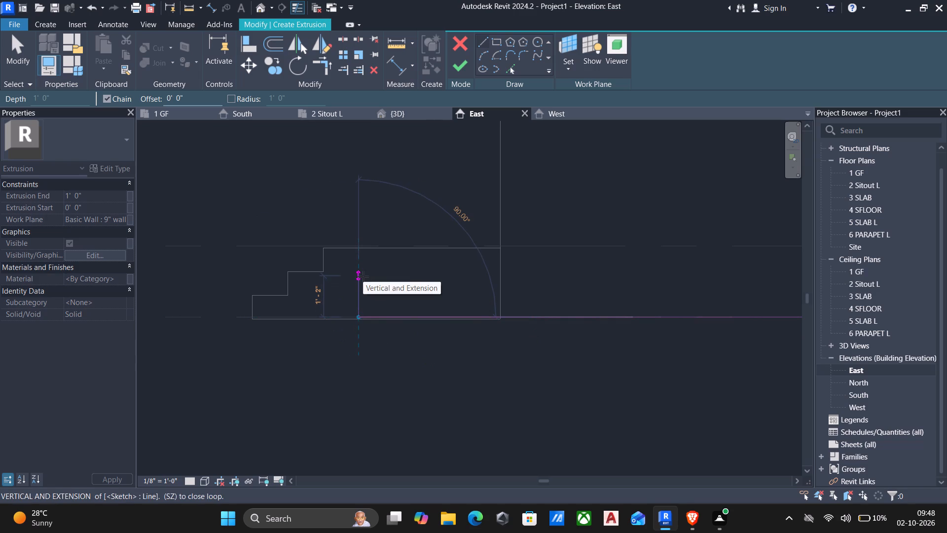
# From the outer end of the base, sketch the stepped edge up to 2 Sitout L with three 8" risers and two 1' treads.
pyautogui.press('8')
pyautogui.hotkey('shift', '"')
pyautogui.press('Return')
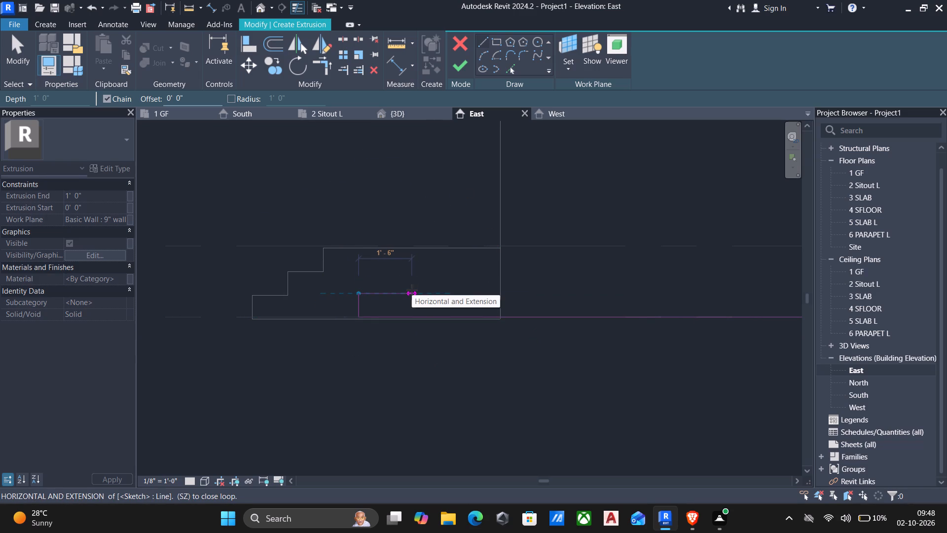
pyautogui.write("1'")
pyautogui.press('Return')
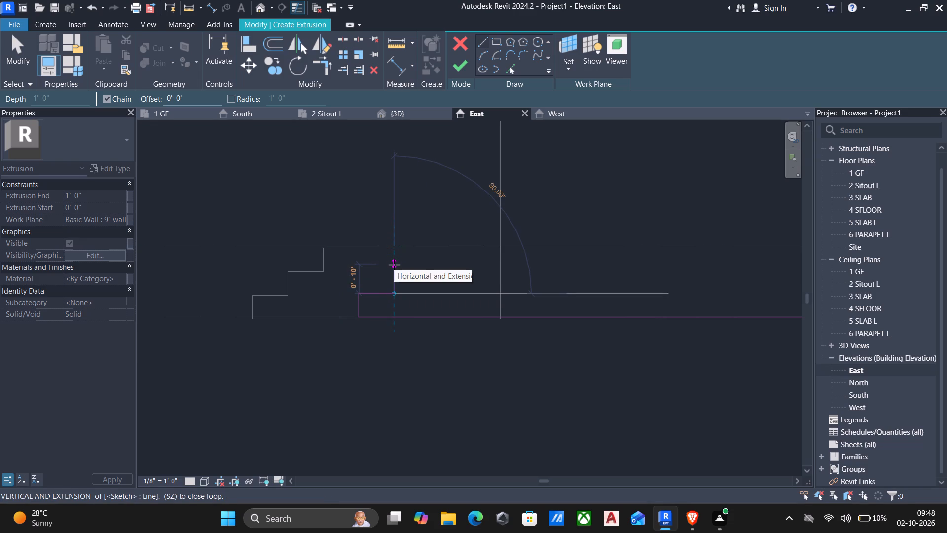
pyautogui.press('8')
pyautogui.hotkey('shift', '"')
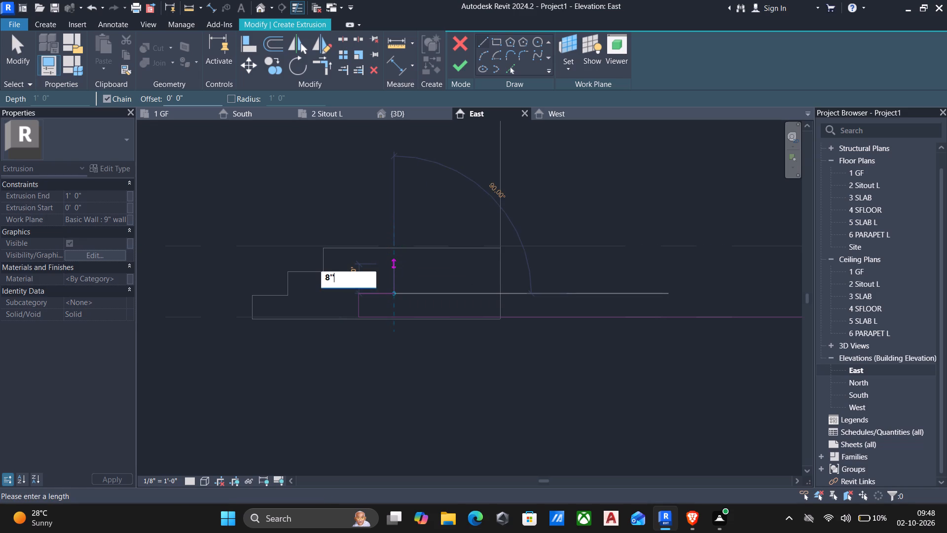
pyautogui.press('Return')
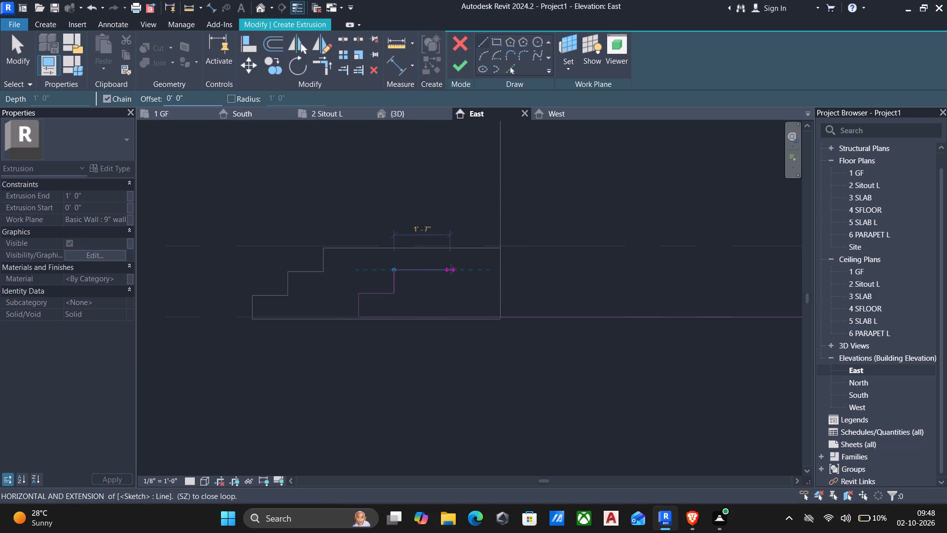
pyautogui.write("1'")
pyautogui.press('Return')
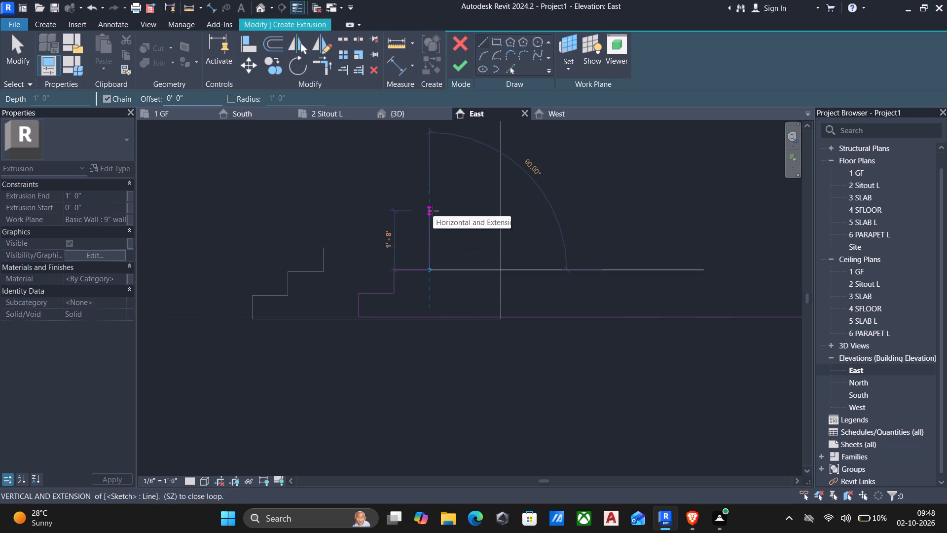
pyautogui.press('8')
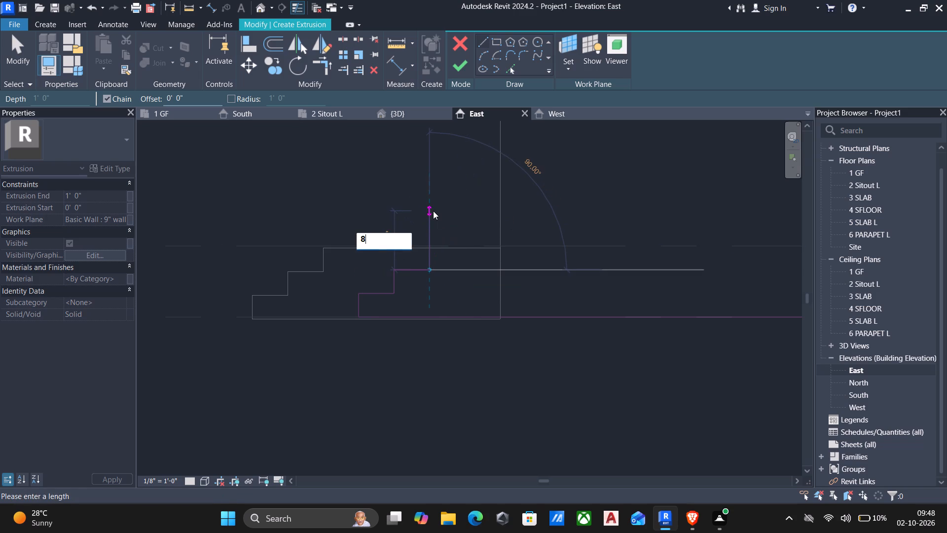
pyautogui.hotkey('shift', '"')
pyautogui.press('Return')
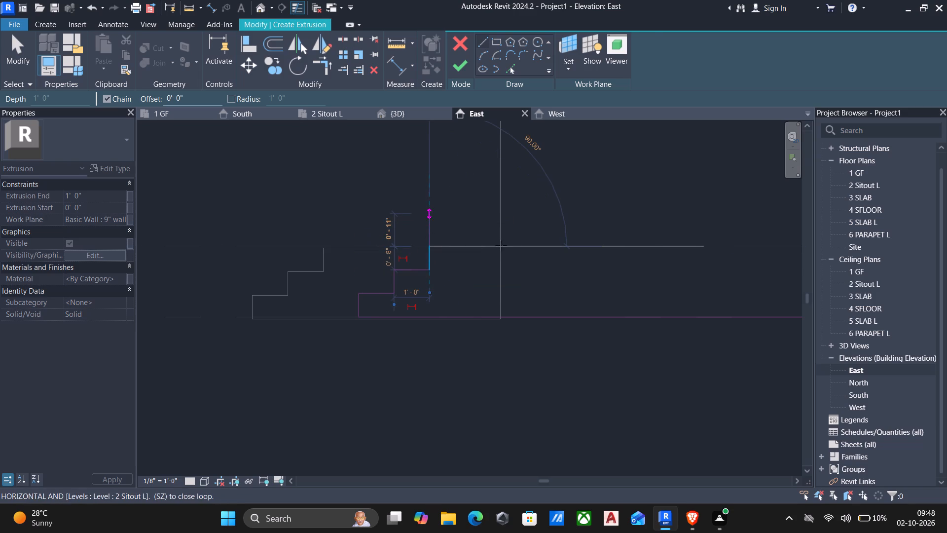
# Close the stepped profile with a horizontal line along level 2 Sitout L back to the vertical line at the wall's inner end.
pyautogui.scroll(5, 565, 259)
pyautogui.scroll(2, 547, 216)
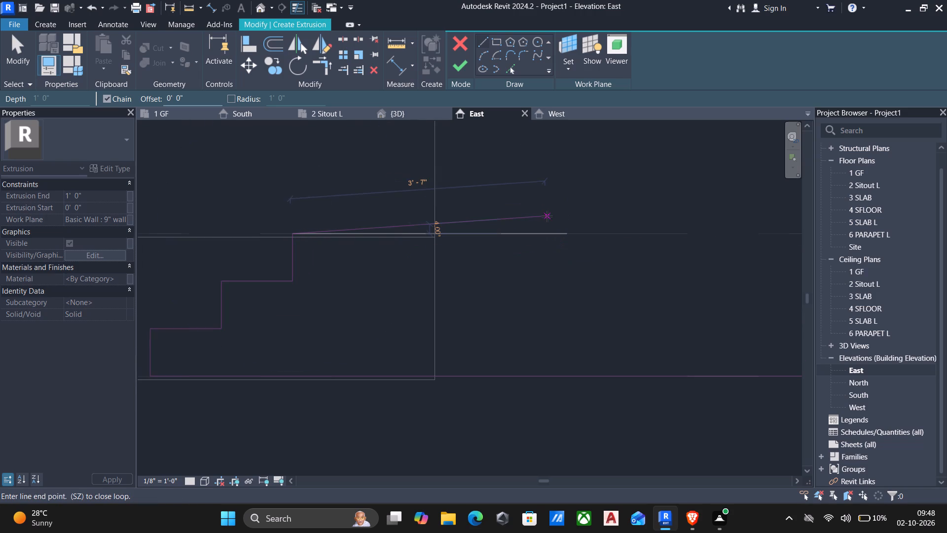
pyautogui.scroll(3, 547, 216)
pyautogui.scroll(-2, 540, 241)
pyautogui.moveTo(539, 243); pyautogui.dragTo(547, 242, button='middle')
pyautogui.scroll(-1, 549, 242)
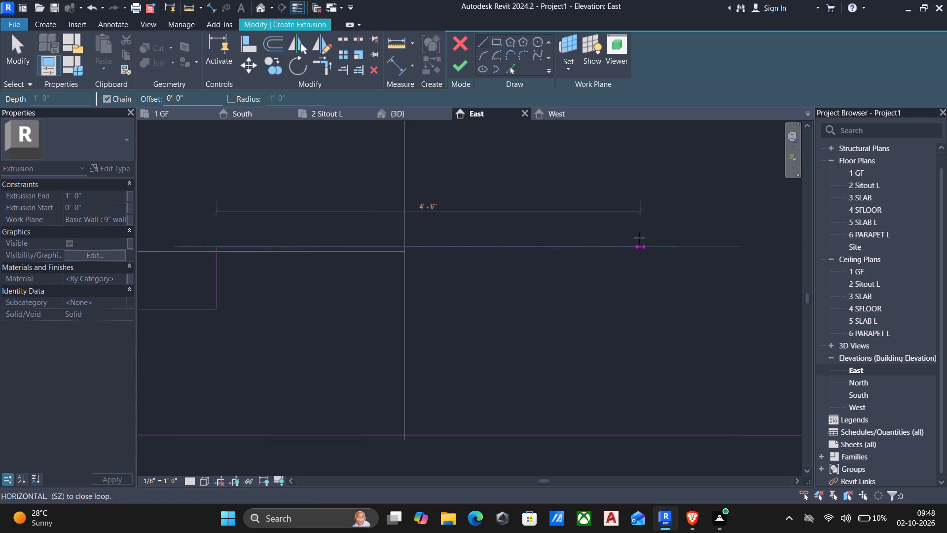
pyautogui.scroll(-3, 640, 238)
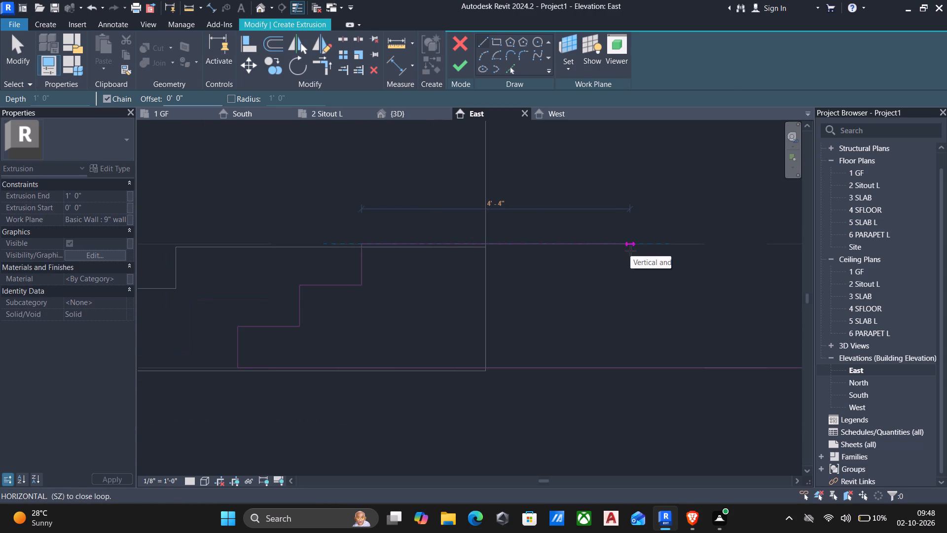
pyautogui.scroll(-4, 630, 251)
pyautogui.moveTo(630, 252); pyautogui.dragTo(628, 253, button='middle')
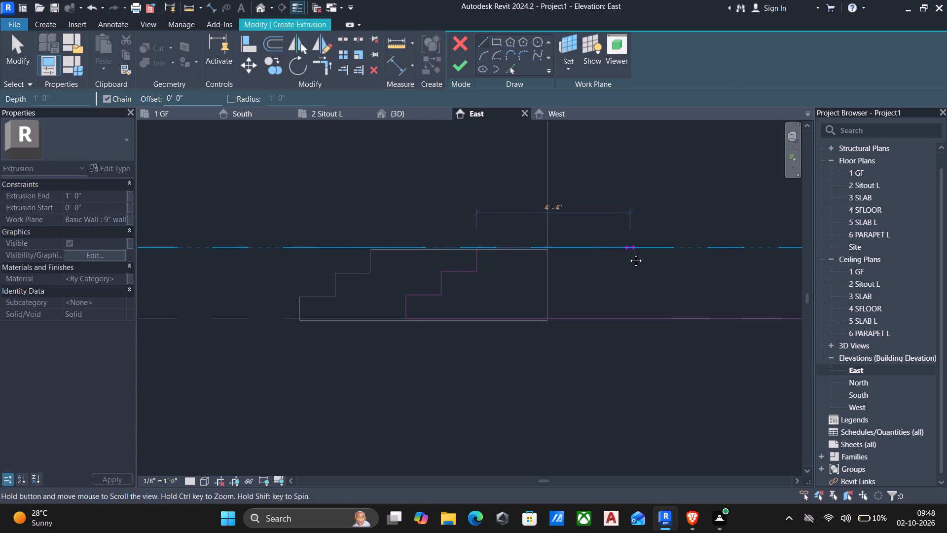
pyautogui.moveTo(628, 253); pyautogui.dragTo(542, 249, button='middle')
pyautogui.scroll(-6, 541, 249)
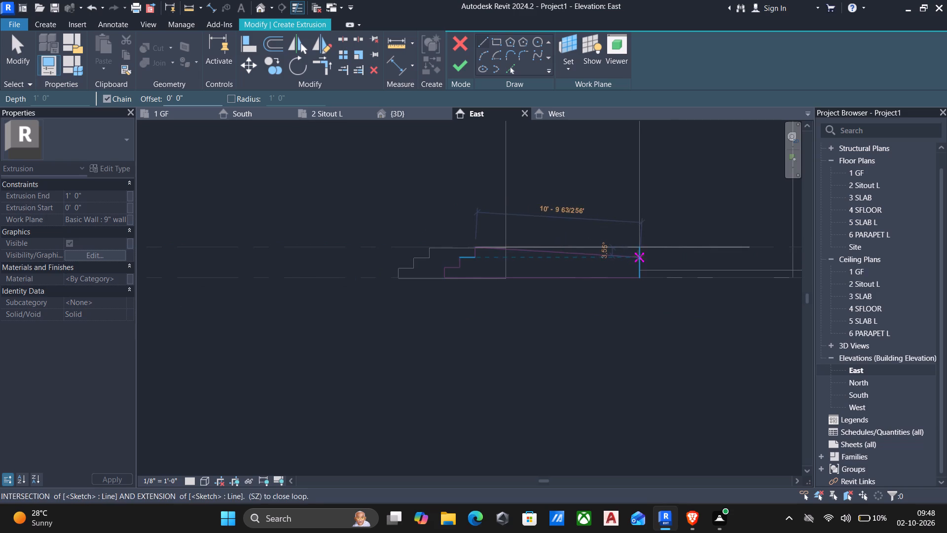
pyautogui.click(639, 250)
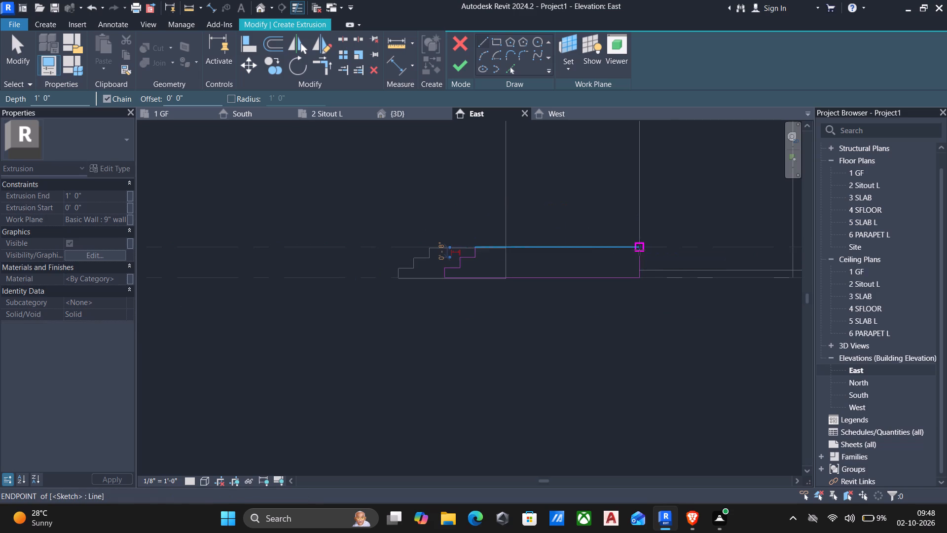
pyautogui.click(641, 276)
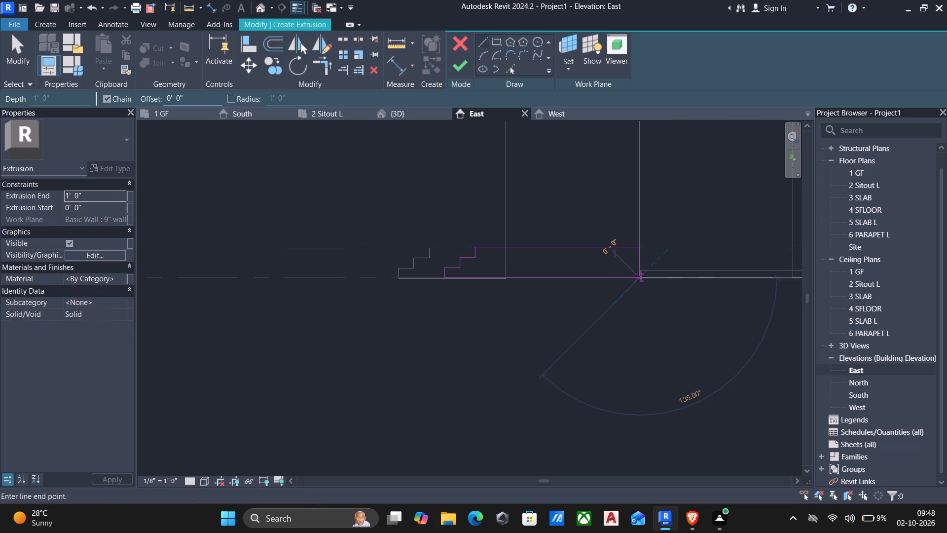
pyautogui.press('Escape')
pyautogui.press('Escape')
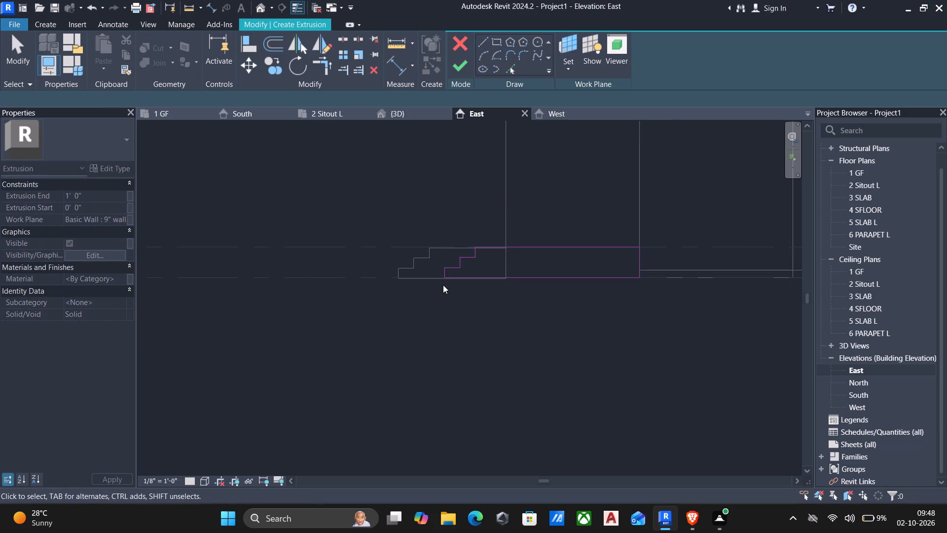
# Finish the stepped profile as a 1' deep extrusion and complete the in-place model.
pyautogui.click(464, 62)
pyautogui.scroll(-2, 434, 208)
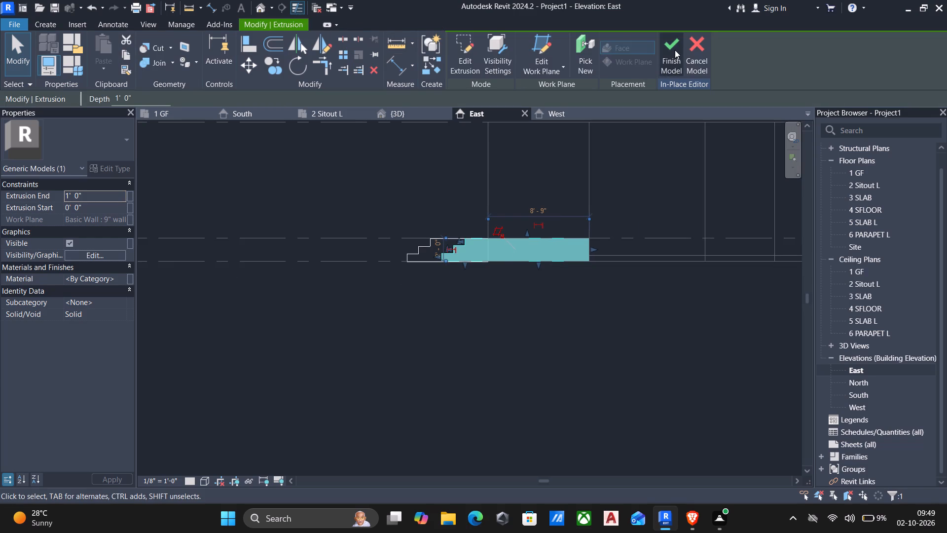
pyautogui.click(675, 48)
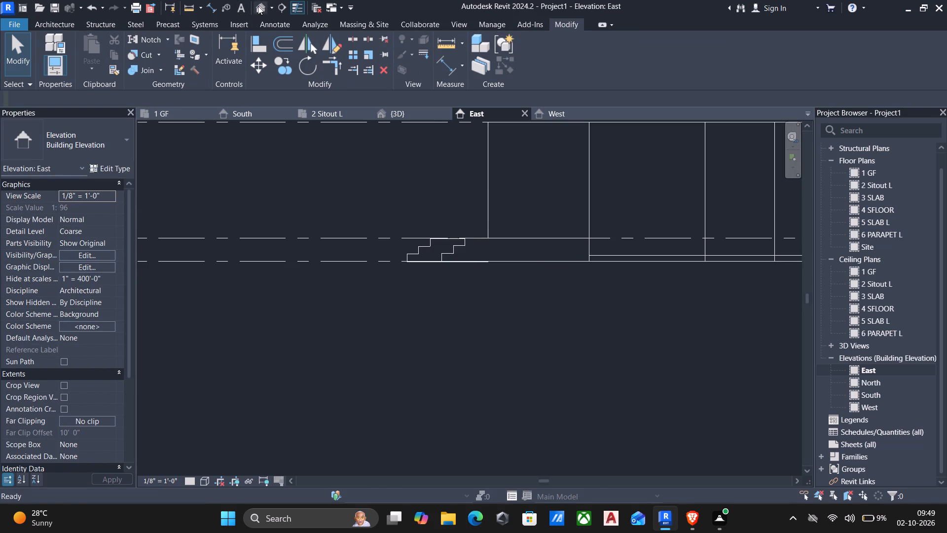
# In the 3D view, edit the steps in place, delete the older stepped extrusion in front of the projecting wall's outer end, and finish the model.
pyautogui.click(258, 6)
pyautogui.scroll(-4, 354, 207)
pyautogui.keyDown('shift'); pyautogui.moveTo(359, 222); pyautogui.dragTo(443, 238, button='middle'); pyautogui.keyUp('shift')
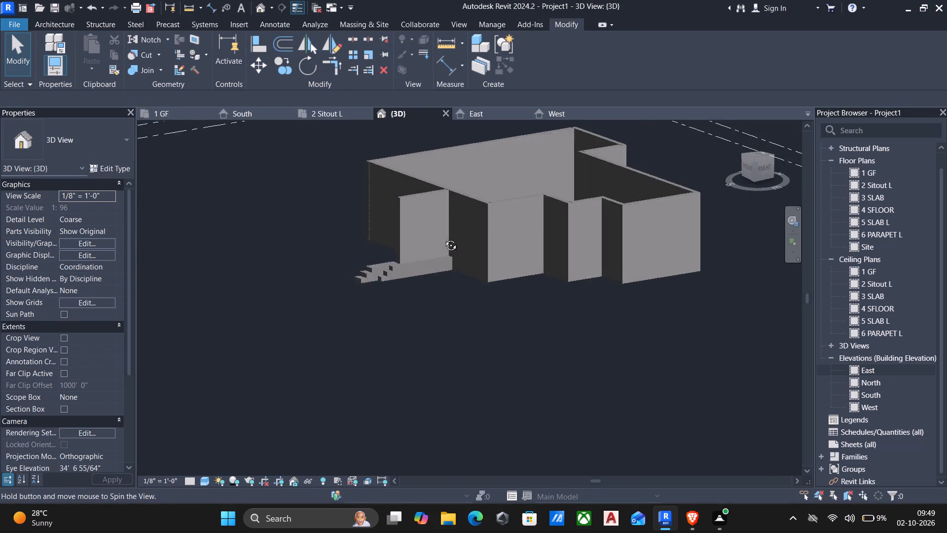
pyautogui.keyDown('shift'); pyautogui.moveTo(443, 238); pyautogui.dragTo(448, 249, button='middle'); pyautogui.keyUp('shift')
pyautogui.scroll(4, 454, 275)
pyautogui.keyDown('shift'); pyautogui.moveTo(475, 277); pyautogui.dragTo(521, 270, button='middle'); pyautogui.keyUp('shift')
pyautogui.scroll(-2, 520, 270)
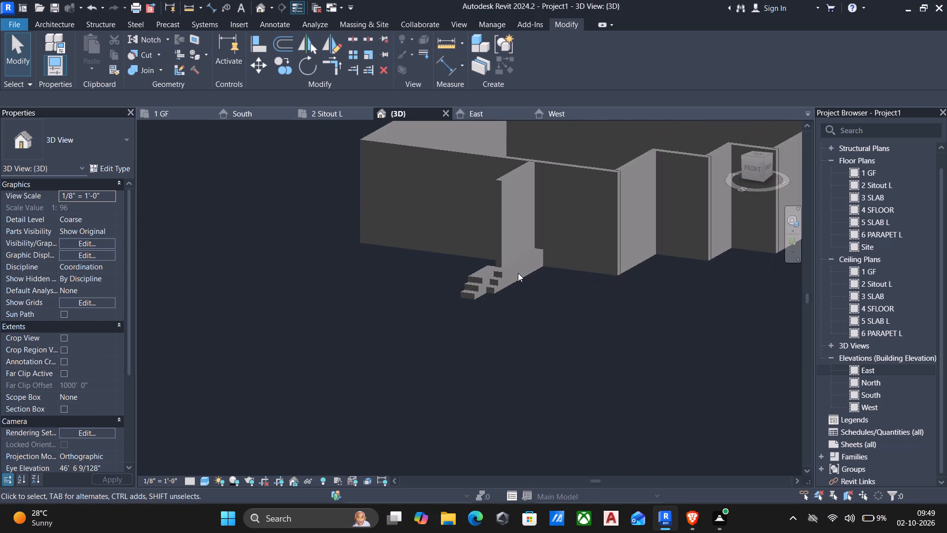
pyautogui.moveTo(515, 275); pyautogui.dragTo(557, 262, button='middle')
pyautogui.click(553, 263)
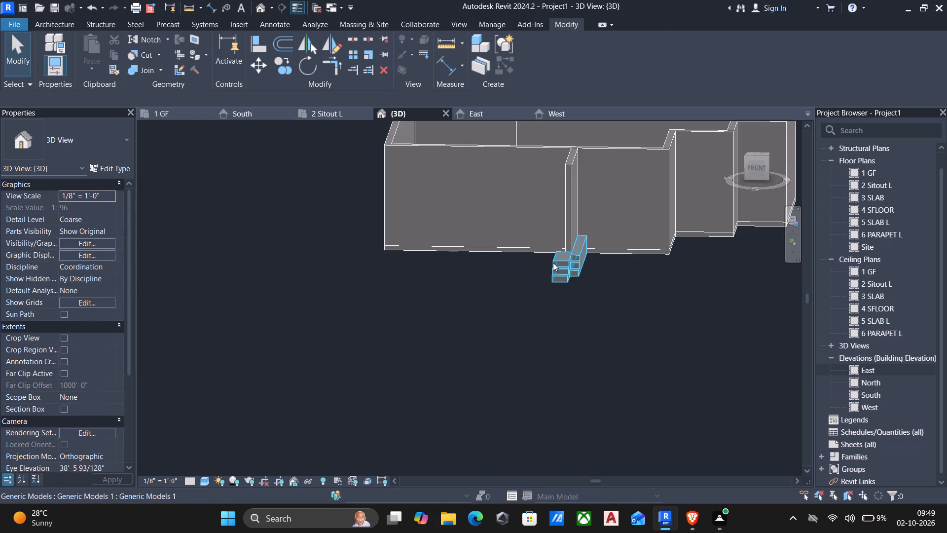
pyautogui.click(537, 41)
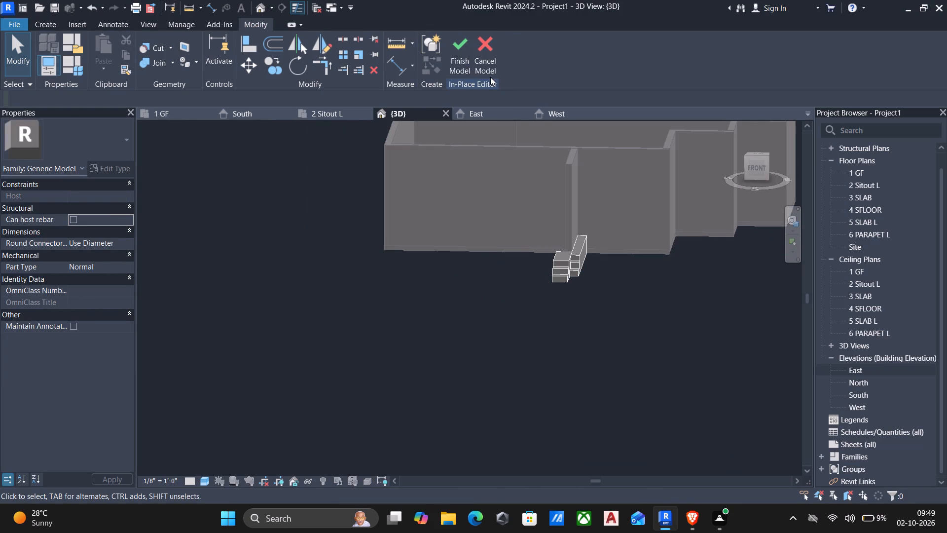
pyautogui.click(559, 280)
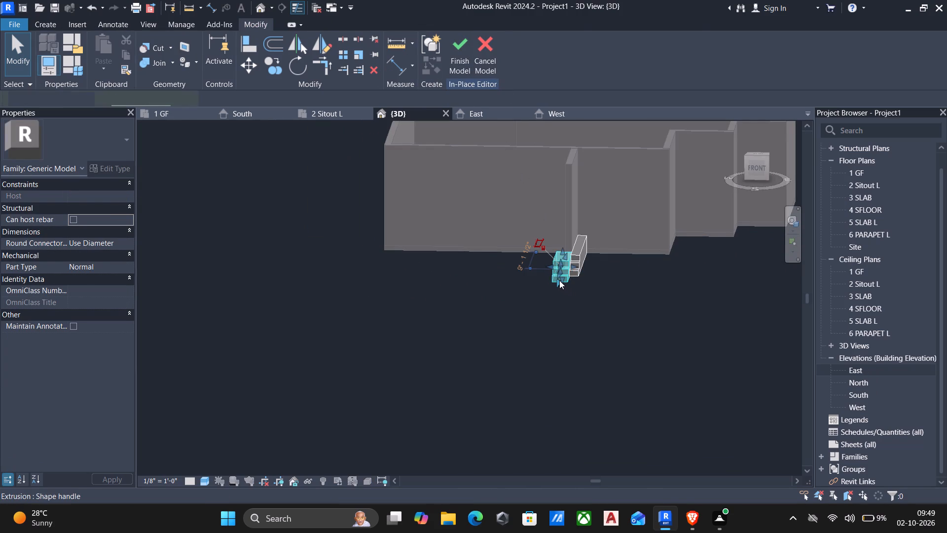
pyautogui.press('Delete')
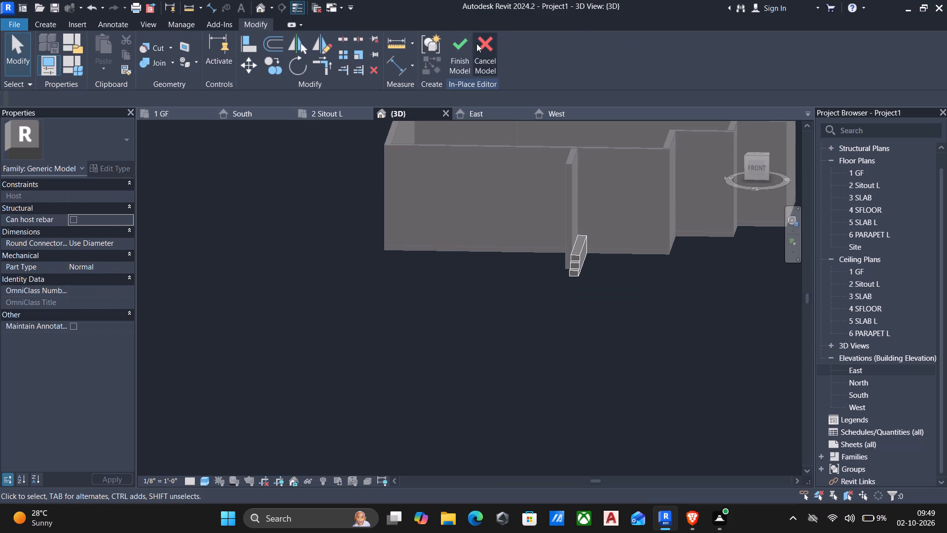
pyautogui.click(467, 47)
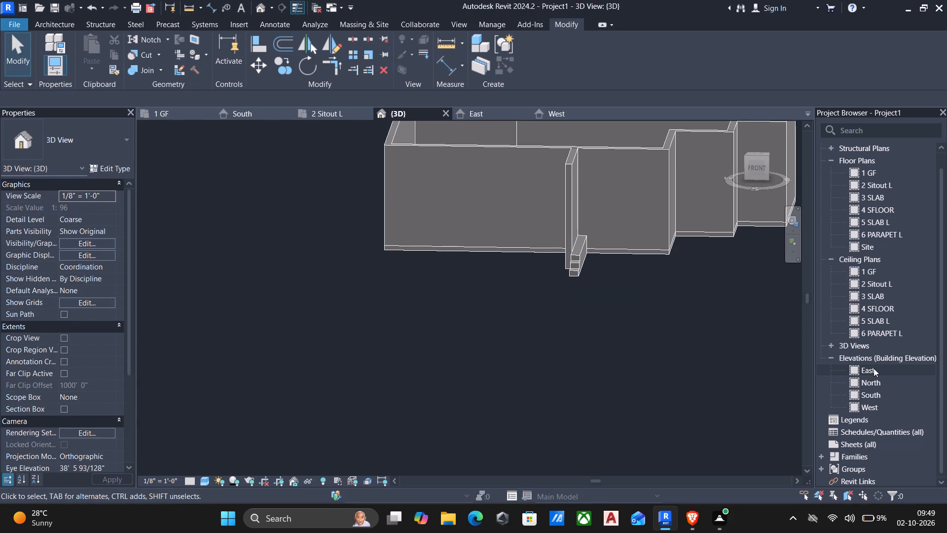
# In the East elevation, measure the steps' height from the 6" floor's bottom corner up to their top edge and inspect the stepped profile.
pyautogui.doubleClick(874, 368)
pyautogui.scroll(3, 551, 262)
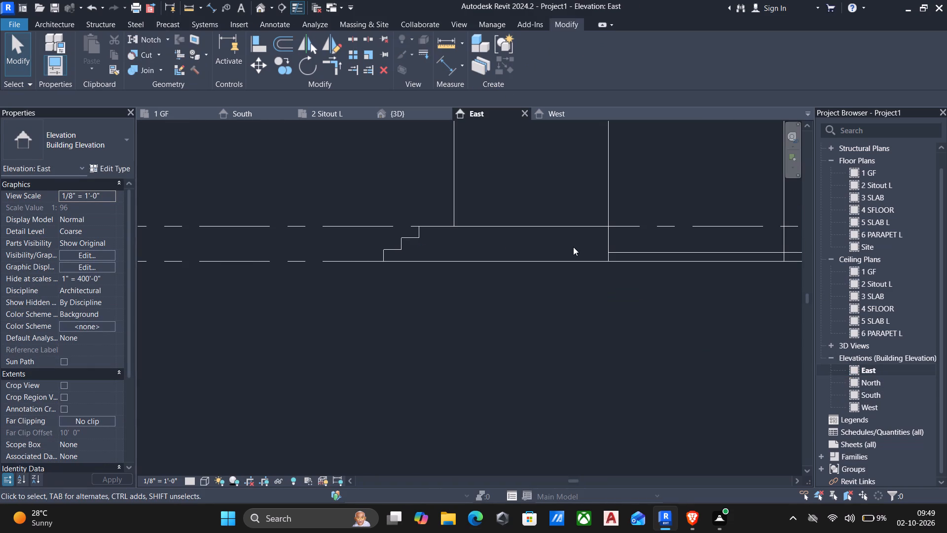
pyautogui.write('dd')
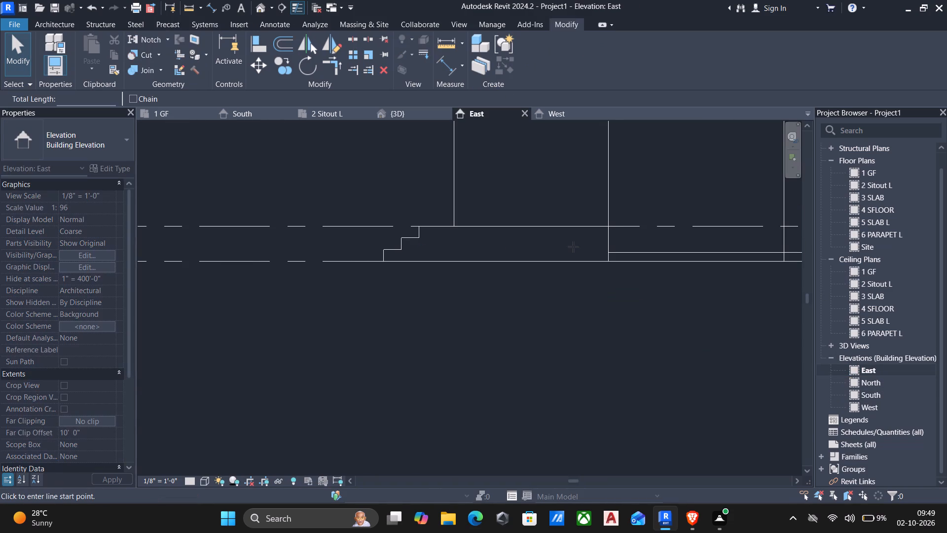
pyautogui.click(608, 263)
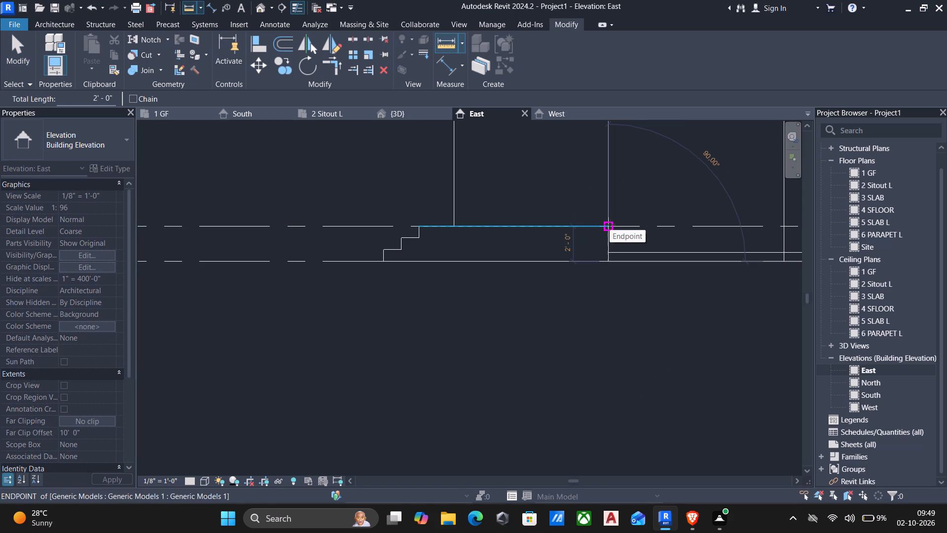
pyautogui.press('Escape')
pyautogui.scroll(5, 441, 228)
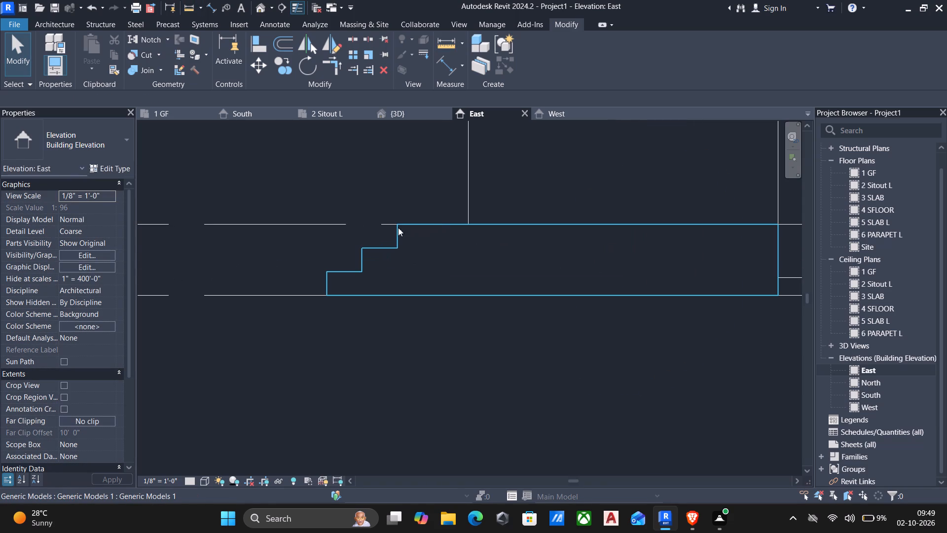
pyautogui.scroll(11, 425, 228)
pyautogui.scroll(-3, 428, 226)
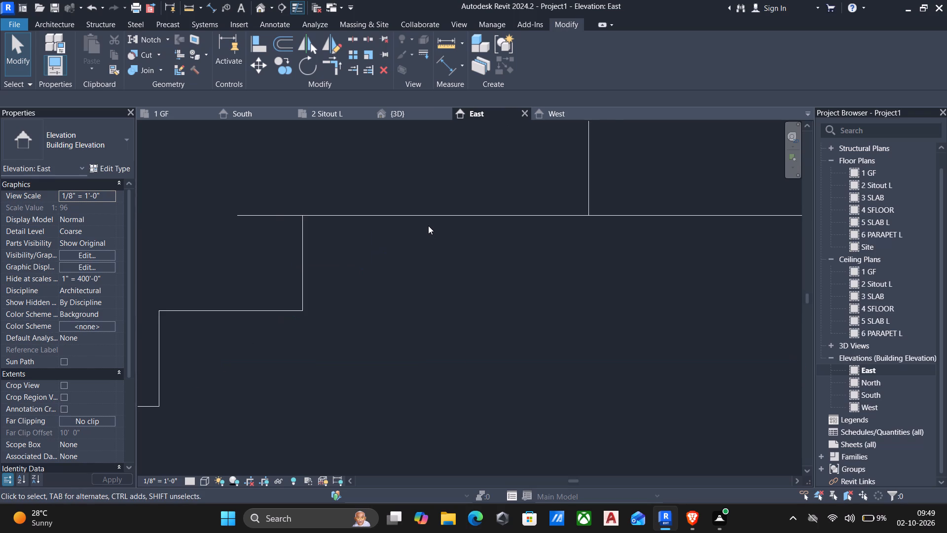
pyautogui.scroll(-9, 428, 226)
pyautogui.scroll(-3, 339, 224)
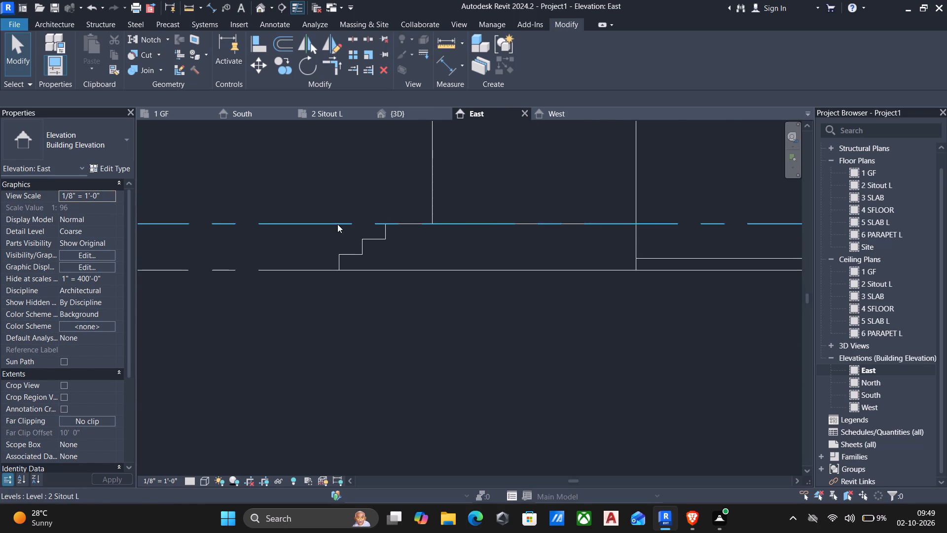
pyautogui.scroll(-3, 442, 240)
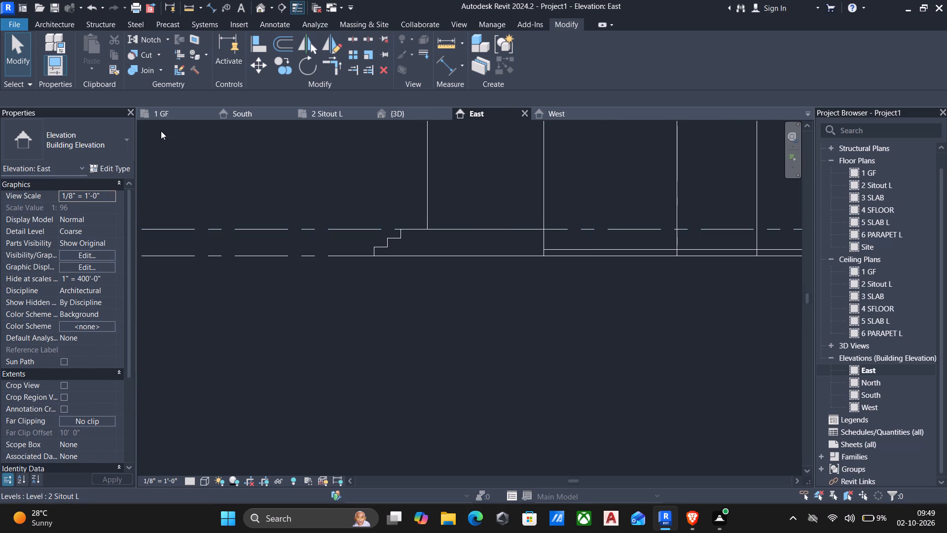
# In the 3D view, examine the remaining stepped extrusion along the face of the projecting 9" wall.
pyautogui.click(263, 6)
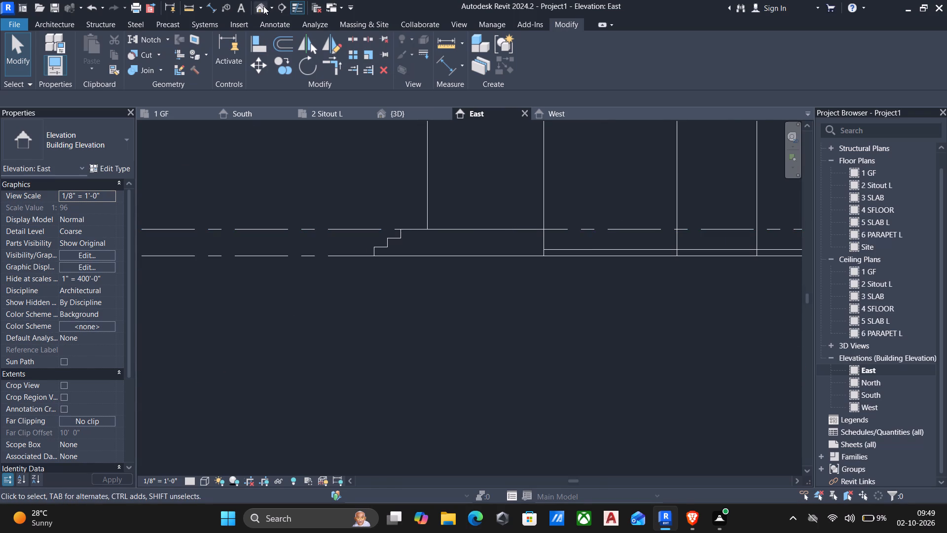
pyautogui.scroll(-3, 370, 245)
pyautogui.keyDown('shift'); pyautogui.moveTo(370, 246); pyautogui.dragTo(370, 247, button='middle'); pyautogui.keyUp('shift')
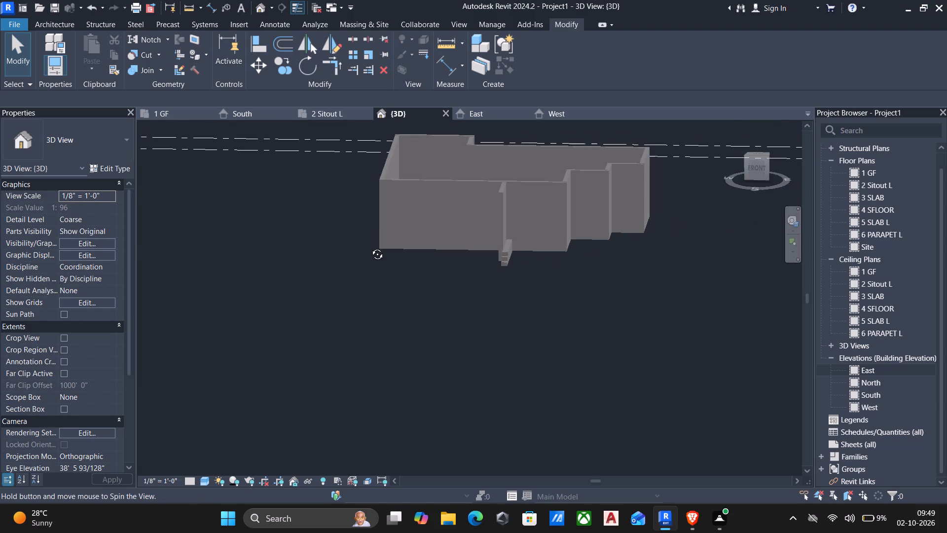
pyautogui.keyDown('shift'); pyautogui.moveTo(370, 247); pyautogui.dragTo(320, 250, button='middle'); pyautogui.keyUp('shift')
pyautogui.scroll(5, 370, 249)
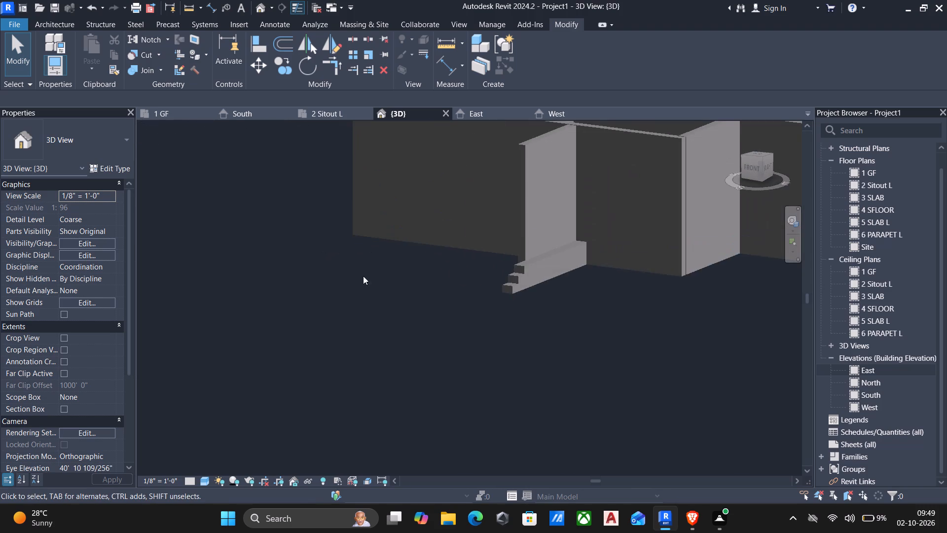
pyautogui.scroll(5, 522, 304)
pyautogui.moveTo(523, 304); pyautogui.dragTo(503, 324, button='middle')
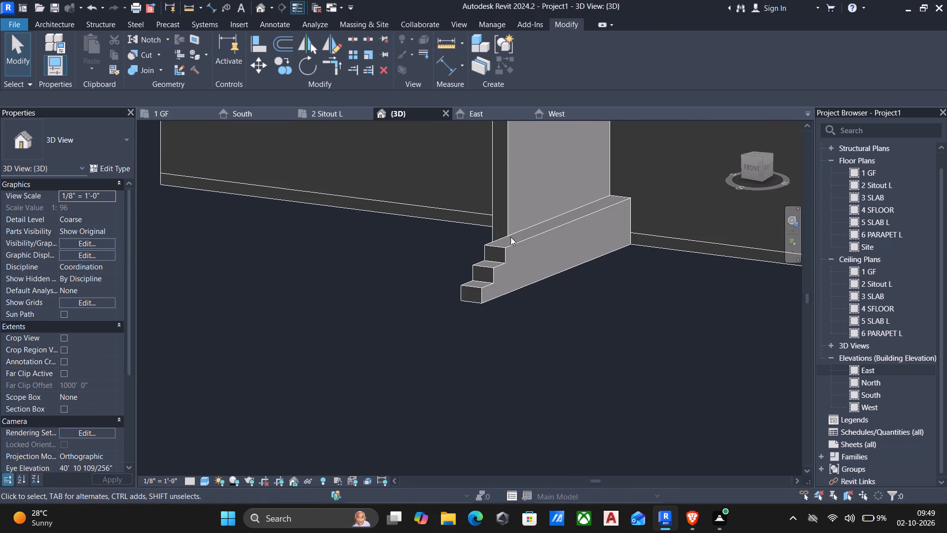
# Align the free side face of the stepped extrusion with the house's outer side face at the adjacent corner, widening it across the sitout.
pyautogui.click(508, 242)
pyautogui.scroll(-3, 547, 264)
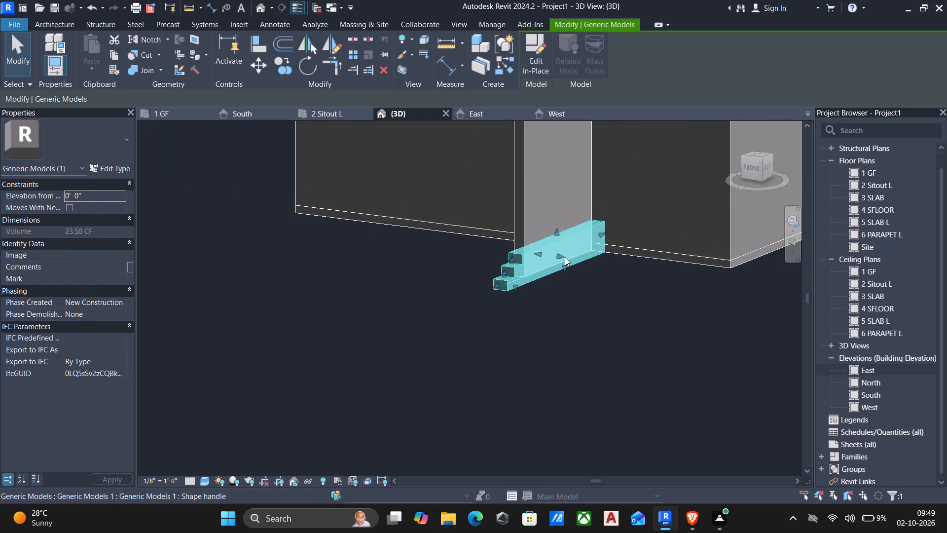
pyautogui.write('al')
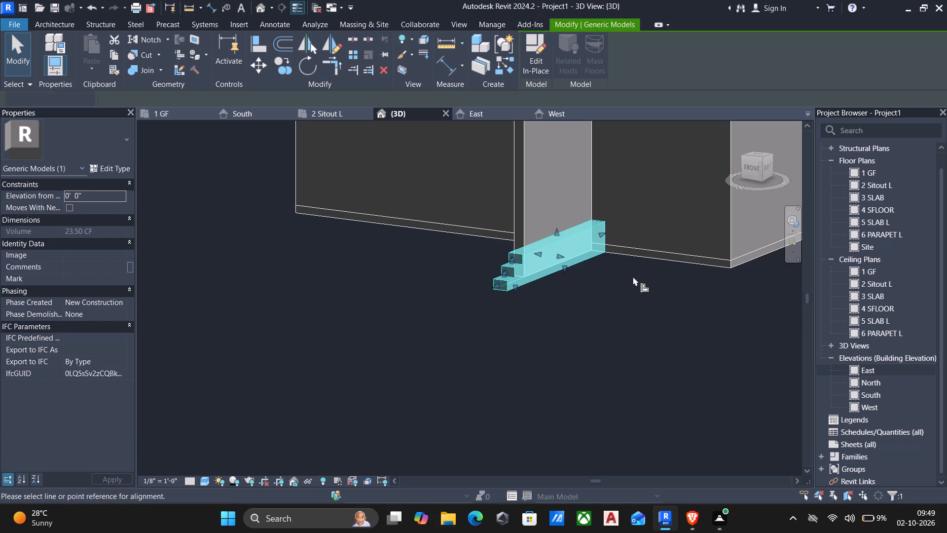
pyautogui.scroll(-3, 737, 222)
pyautogui.moveTo(737, 223); pyautogui.dragTo(671, 252, button='middle')
pyautogui.scroll(1, 678, 265)
pyautogui.click(680, 274)
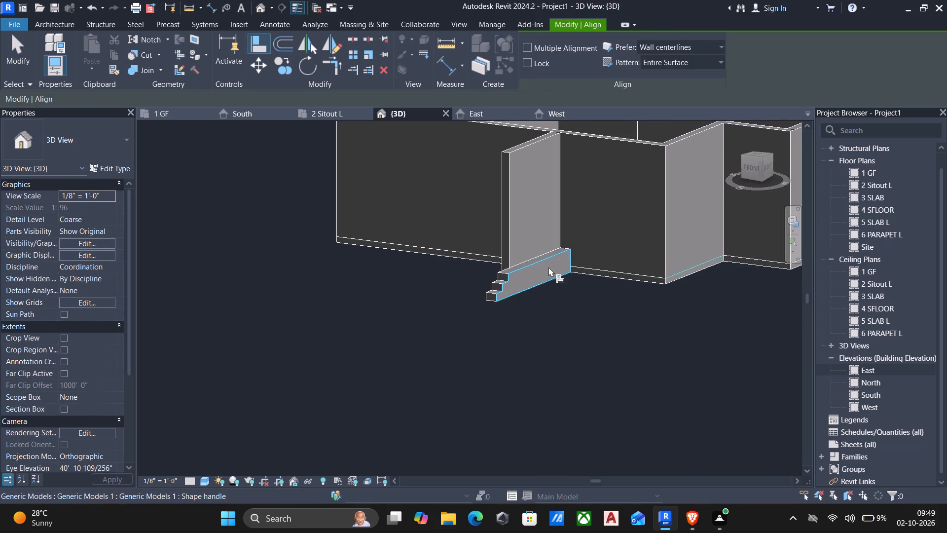
pyautogui.click(537, 265)
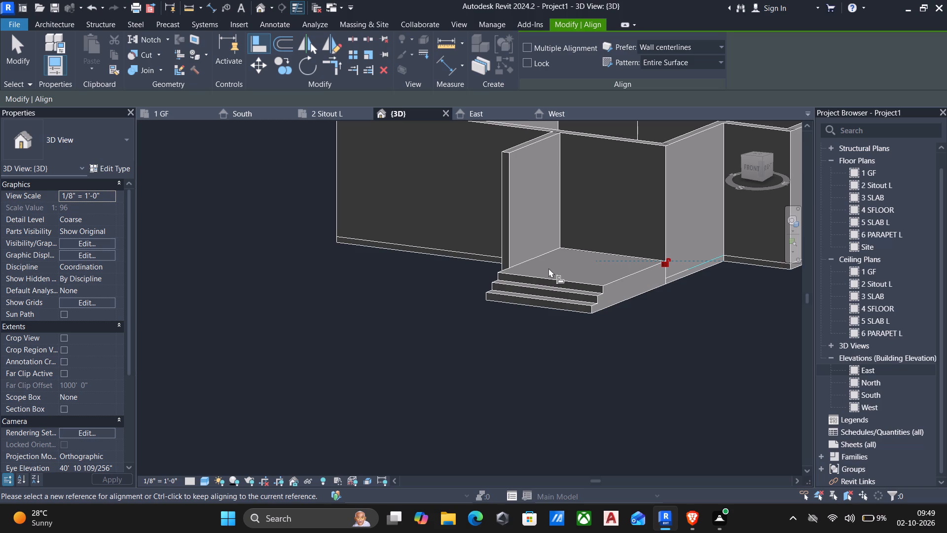
pyautogui.press('Escape')
pyautogui.scroll(-1, 549, 286)
pyautogui.keyDown('shift'); pyautogui.moveTo(573, 314); pyautogui.dragTo(467, 339, button='middle'); pyautogui.keyUp('shift')
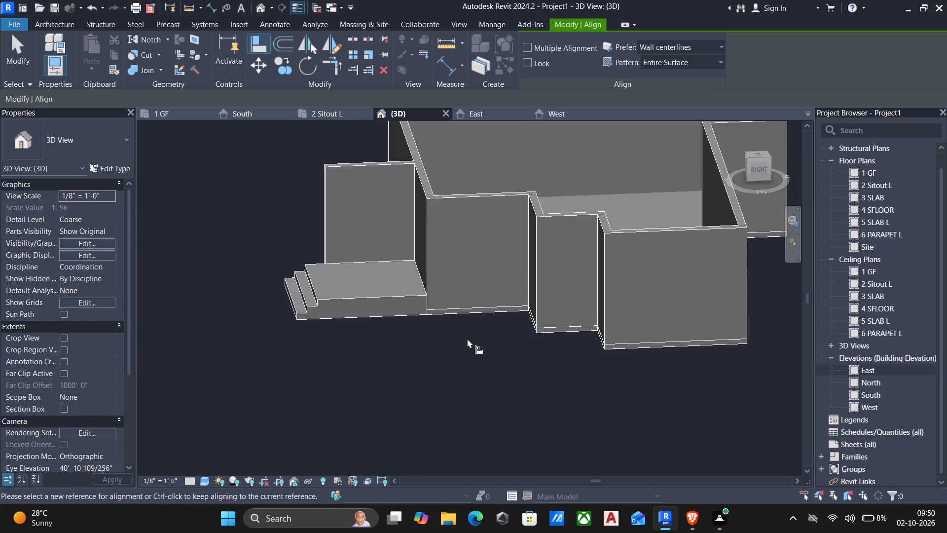
pyautogui.scroll(-2, 467, 339)
pyautogui.moveTo(466, 339); pyautogui.dragTo(461, 349, button='middle')
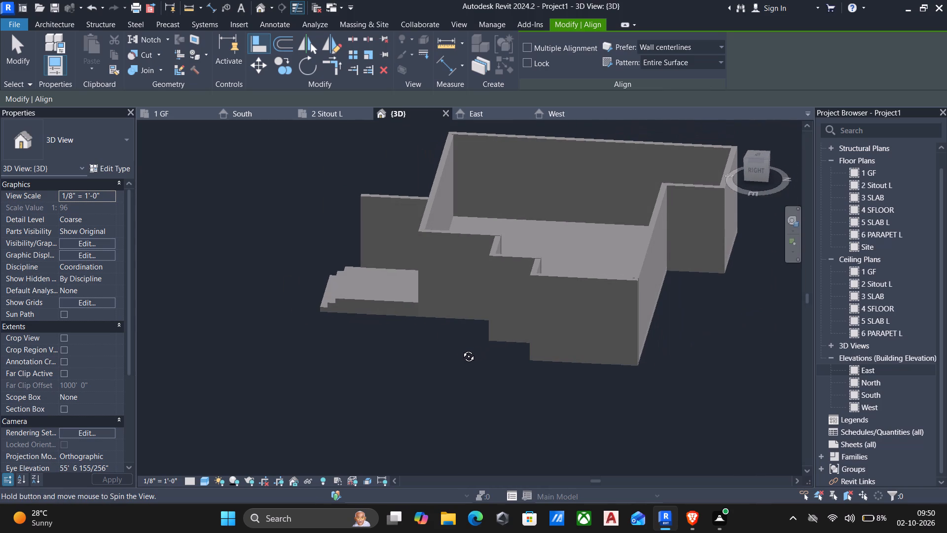
pyautogui.moveTo(461, 349); pyautogui.dragTo(560, 346, button='middle')
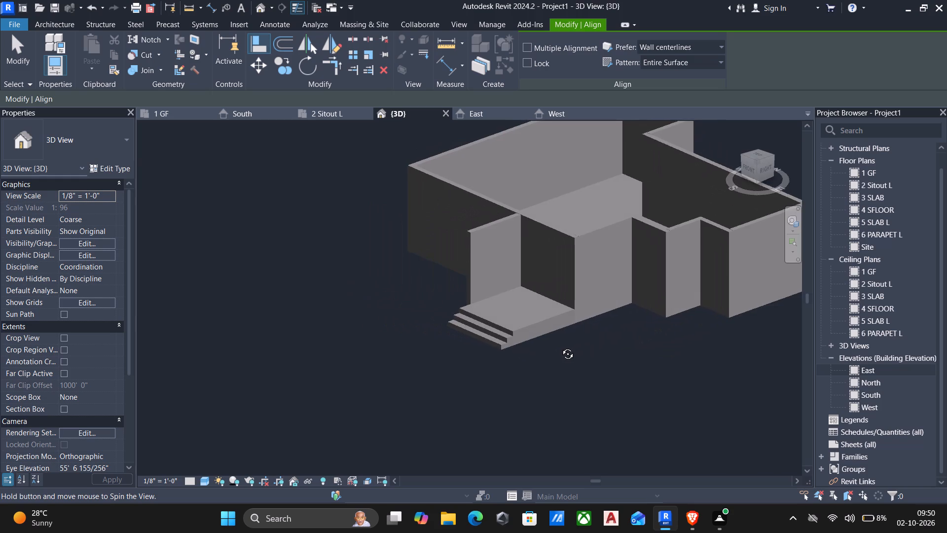
pyautogui.moveTo(560, 346); pyautogui.dragTo(569, 346, button='middle')
pyautogui.press('Escape')
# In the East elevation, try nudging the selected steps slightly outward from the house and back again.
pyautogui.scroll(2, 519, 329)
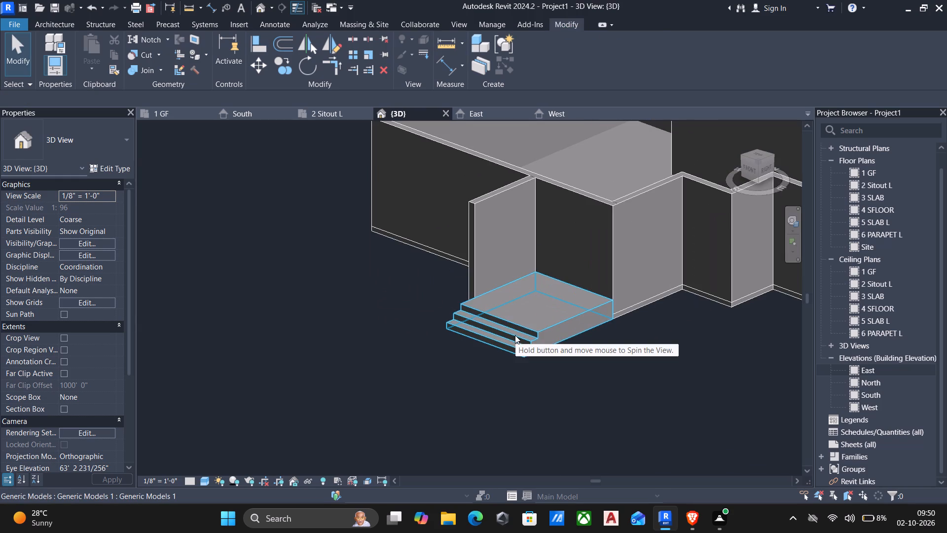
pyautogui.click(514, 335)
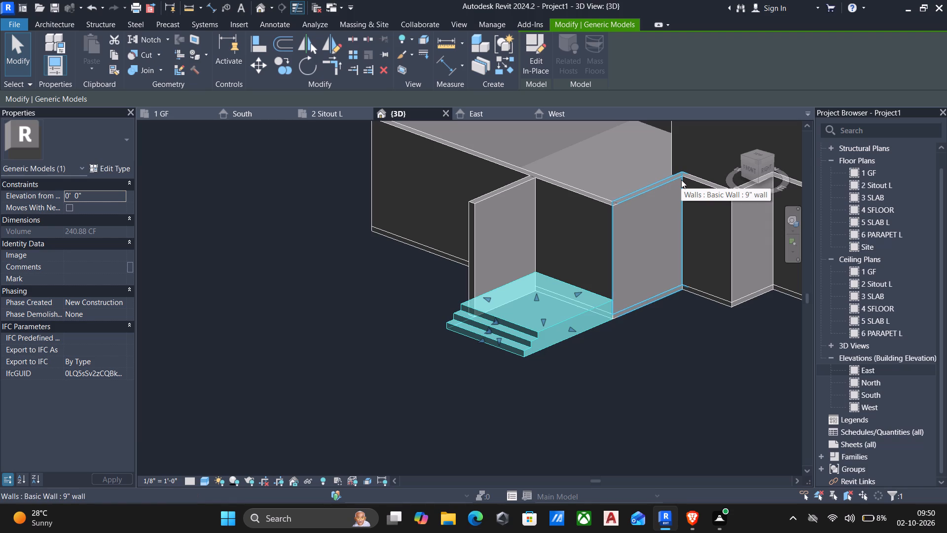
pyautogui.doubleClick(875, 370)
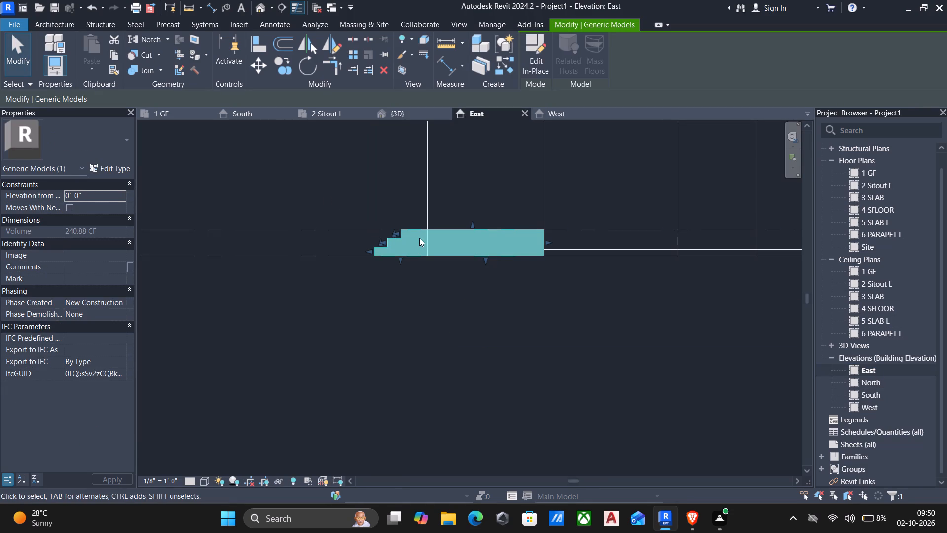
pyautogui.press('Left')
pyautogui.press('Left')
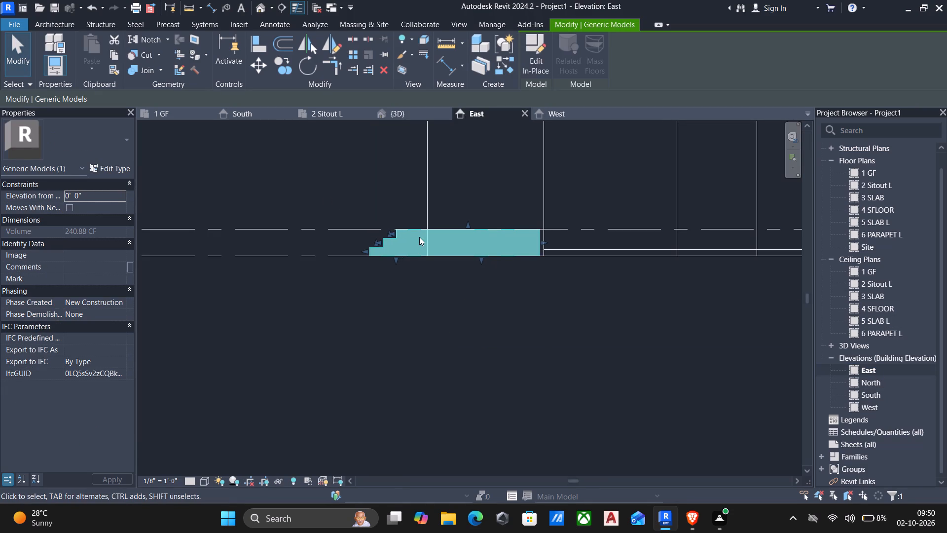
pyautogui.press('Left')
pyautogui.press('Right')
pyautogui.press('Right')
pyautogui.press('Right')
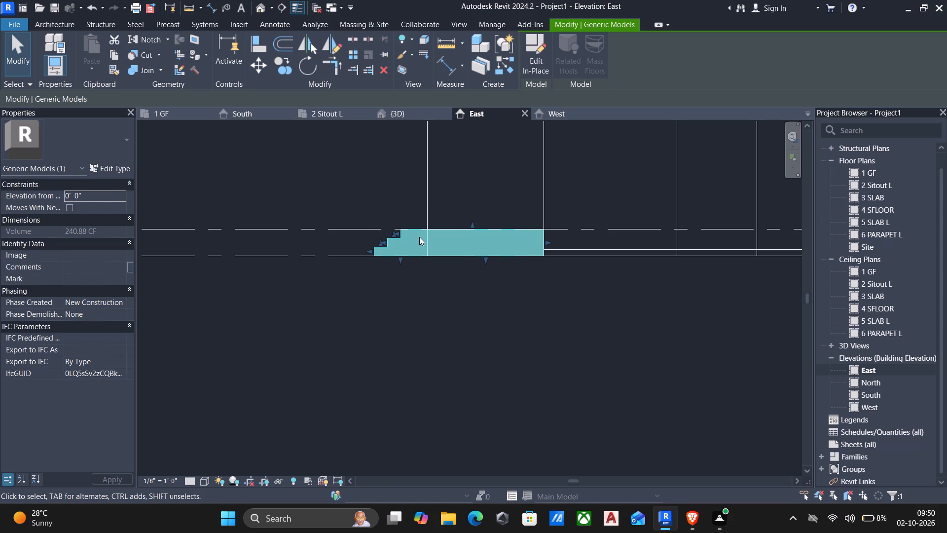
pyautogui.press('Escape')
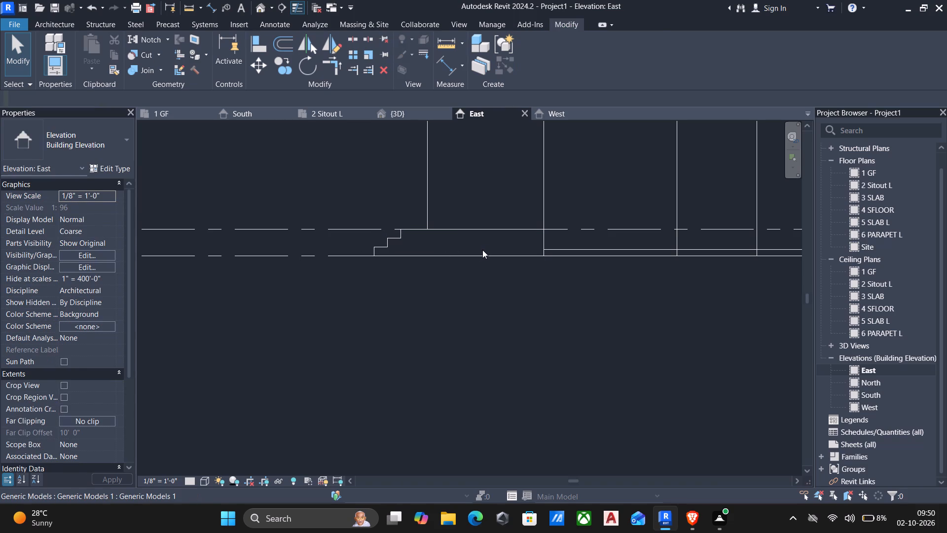
# Stretch the inner end of the steps past the house wall line into the building in the East elevation.
pyautogui.click(481, 252)
pyautogui.moveTo(549, 241); pyautogui.dragTo(568, 238)
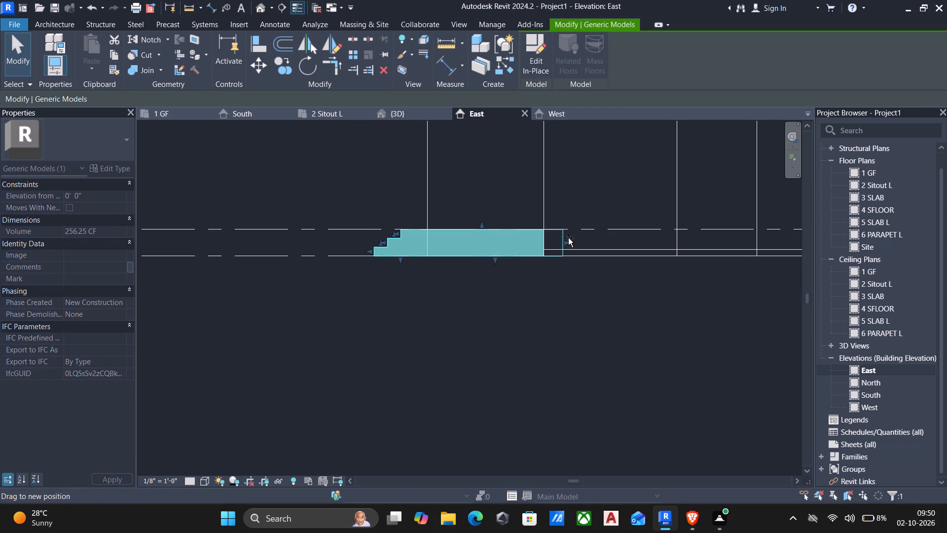
pyautogui.moveTo(568, 238); pyautogui.dragTo(577, 236)
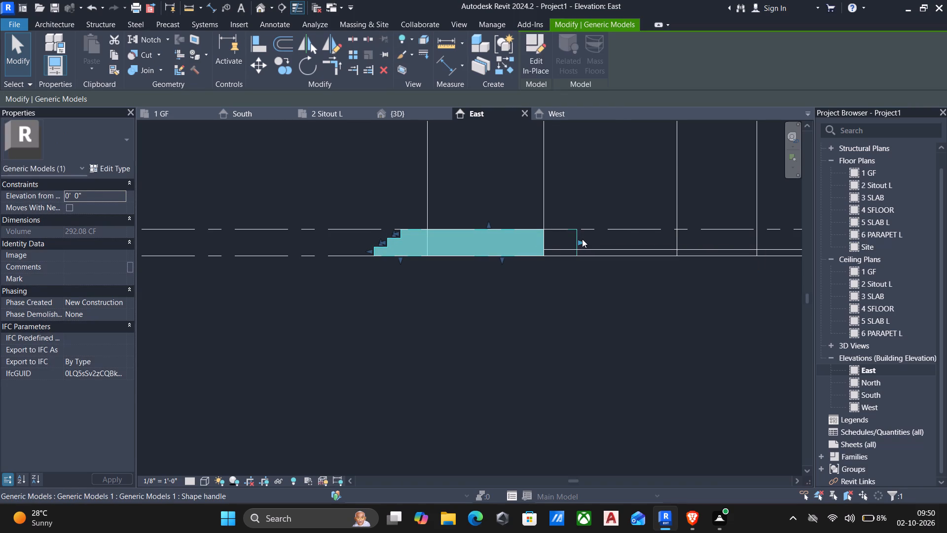
pyautogui.press('Escape')
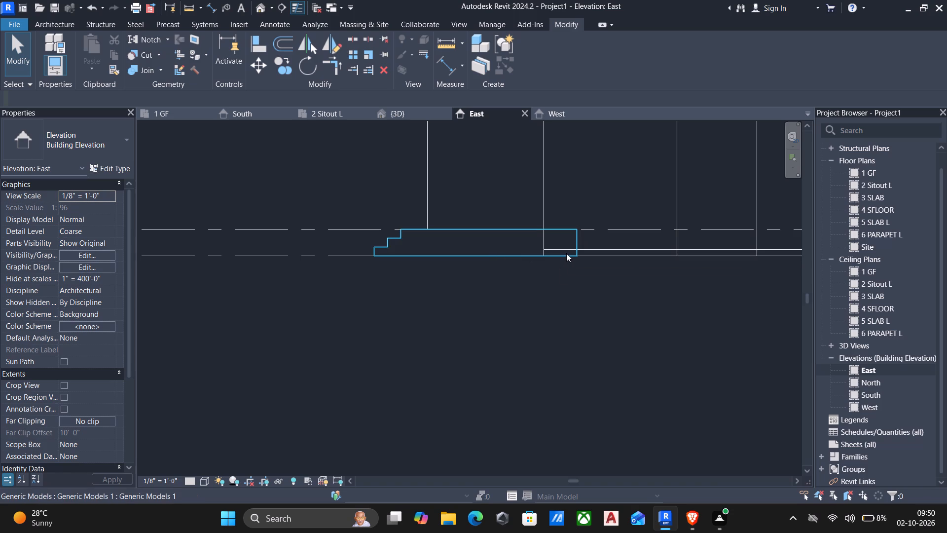
# Nudge the whole stepped extrusion outward, away from the house, in the East elevation.
pyautogui.press('Left')
pyautogui.click(578, 245)
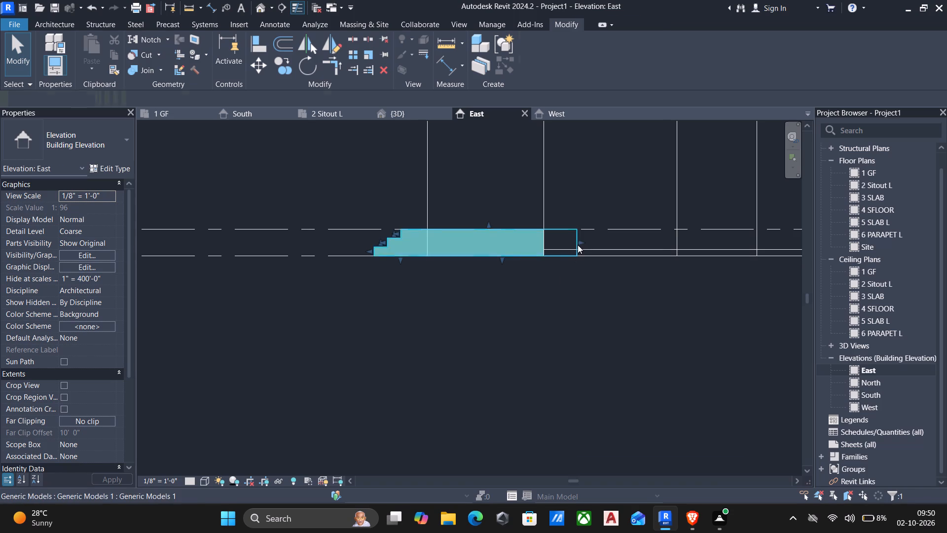
pyautogui.press('Left')
pyautogui.press('Left')
pyautogui.press('Left')
pyautogui.press('Left')
pyautogui.press('Left')
pyautogui.press('Left')
pyautogui.press('Left')
pyautogui.press('Left')
pyautogui.press('Left')
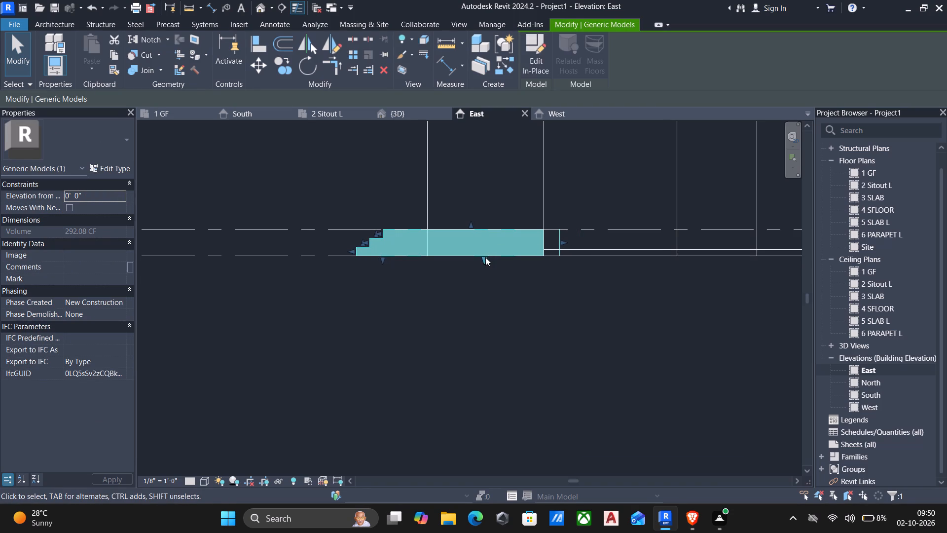
pyautogui.press('Left')
pyautogui.press('Left')
pyautogui.press('Right')
pyautogui.press('Right')
pyautogui.press('Right')
pyautogui.press('Right')
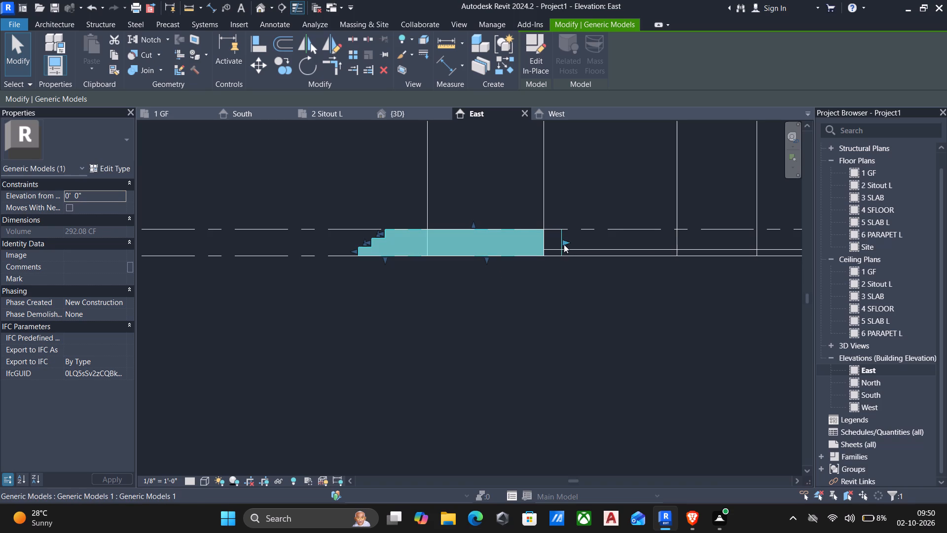
# Pull the inner end of the steps back flush with the house wall line.
pyautogui.moveTo(564, 244); pyautogui.dragTo(542, 253)
pyautogui.press('Escape')
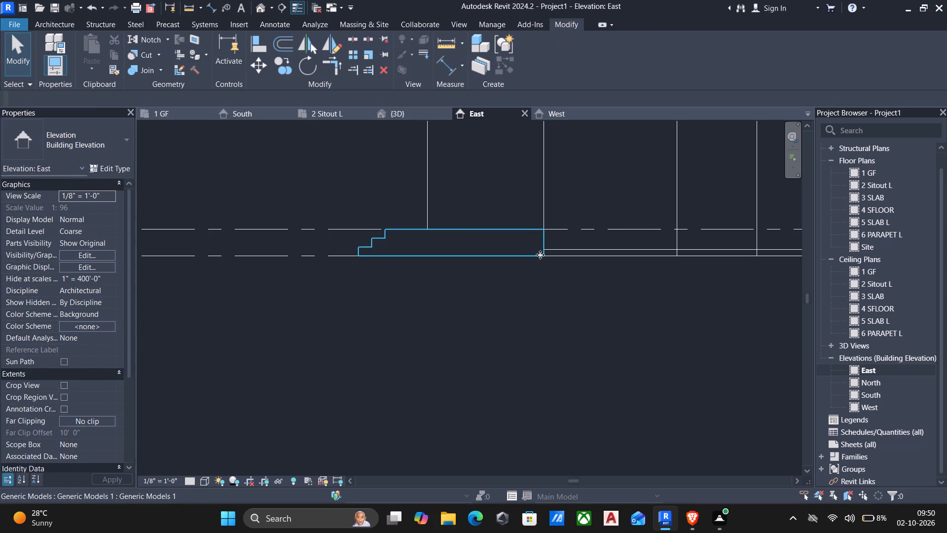
# In the 3D view, examine the lengthened steps and how their side meets the projecting wall.
pyautogui.scroll(-2, 380, 159)
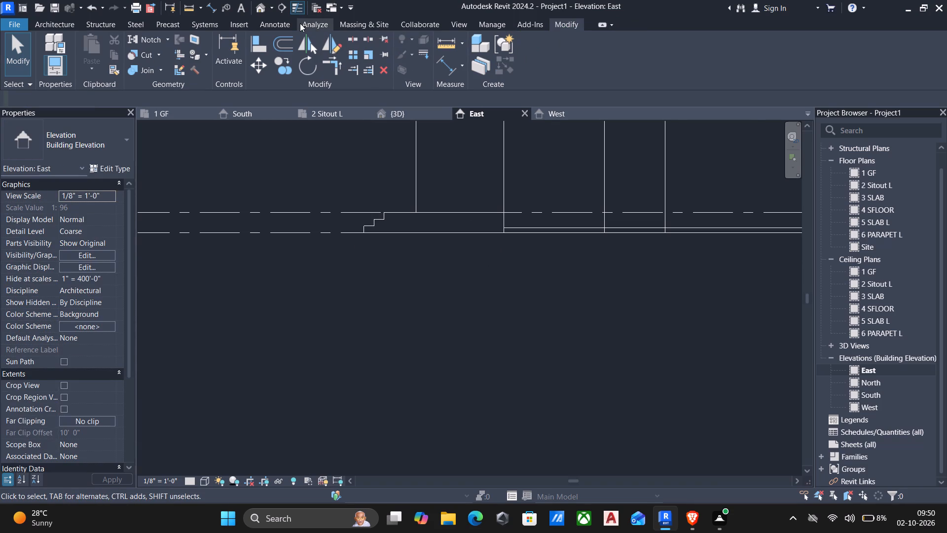
pyautogui.click(258, 8)
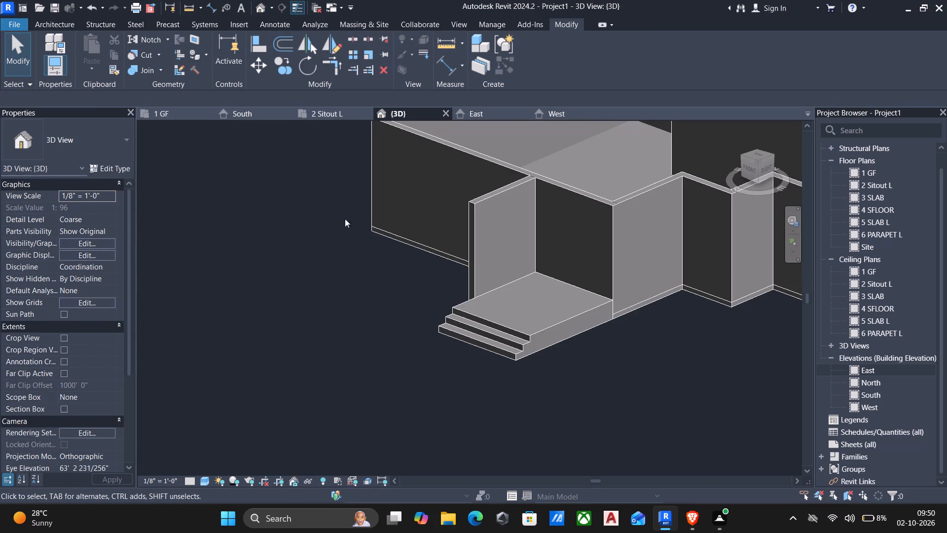
pyautogui.keyDown('shift'); pyautogui.moveTo(371, 234); pyautogui.dragTo(300, 230, button='middle'); pyautogui.keyUp('shift')
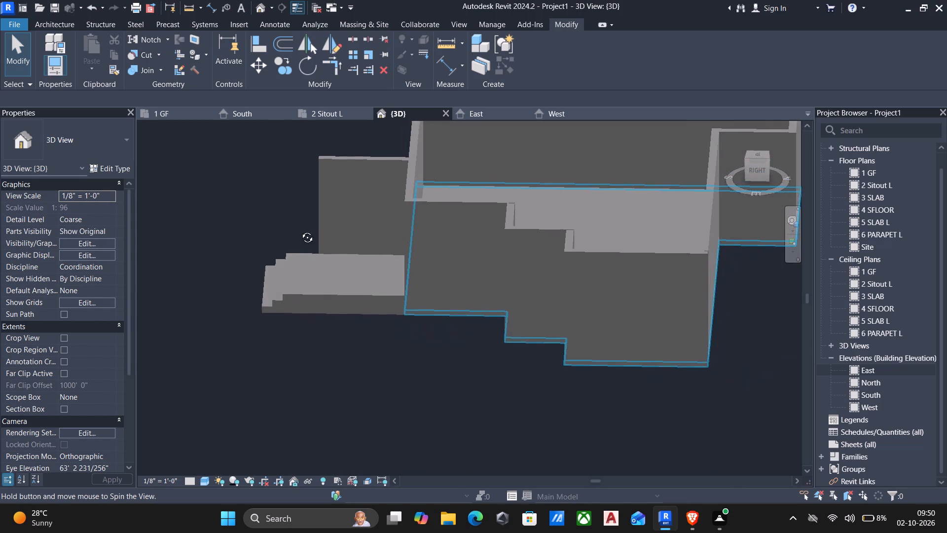
pyautogui.keyDown('shift'); pyautogui.moveTo(300, 230); pyautogui.dragTo(449, 228, button='middle'); pyautogui.keyUp('shift')
pyautogui.scroll(4, 697, 313)
pyautogui.moveTo(696, 313); pyautogui.dragTo(686, 318, button='middle')
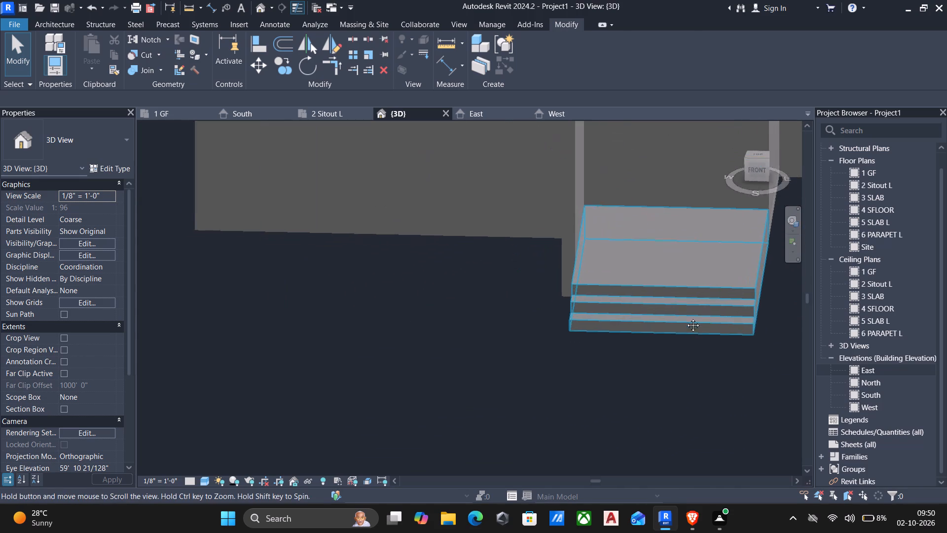
pyautogui.moveTo(686, 318); pyautogui.dragTo(656, 327, button='middle')
pyautogui.scroll(1, 656, 327)
pyautogui.scroll(-2, 535, 343)
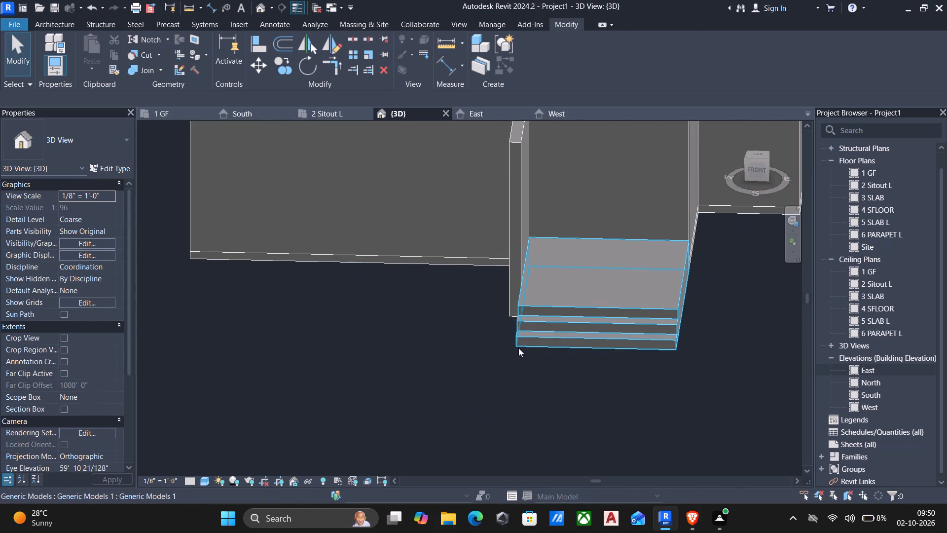
pyautogui.scroll(3, 510, 349)
pyautogui.scroll(-1, 509, 349)
# Align the steps' side face with the outer face of the projecting 9" wall in the 3D view.
pyautogui.keyDown('shift'); pyautogui.moveTo(514, 349); pyautogui.dragTo(573, 340, button='middle'); pyautogui.keyUp('shift')
pyautogui.scroll(-2, 614, 322)
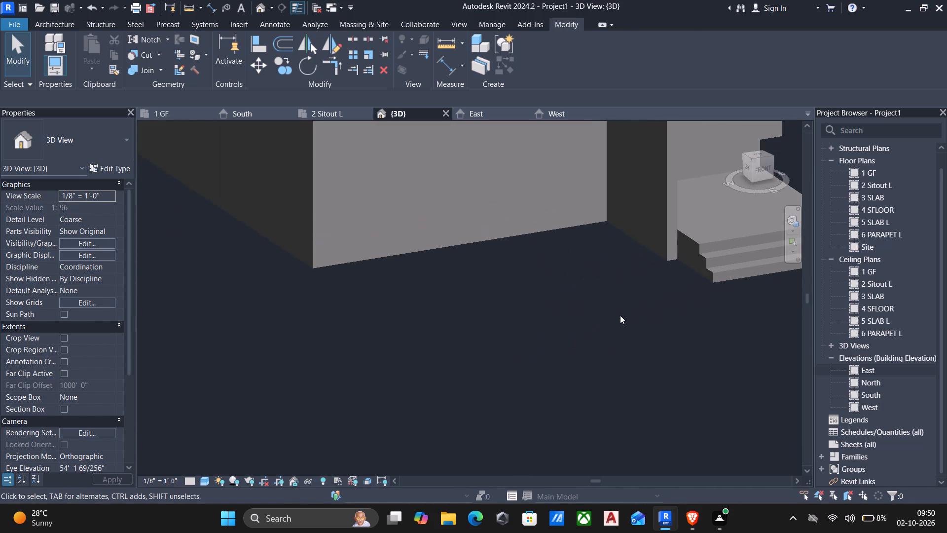
pyautogui.middleClick(623, 305)
pyautogui.scroll(-2, 622, 305)
pyautogui.moveTo(621, 300); pyautogui.dragTo(613, 304, button='middle')
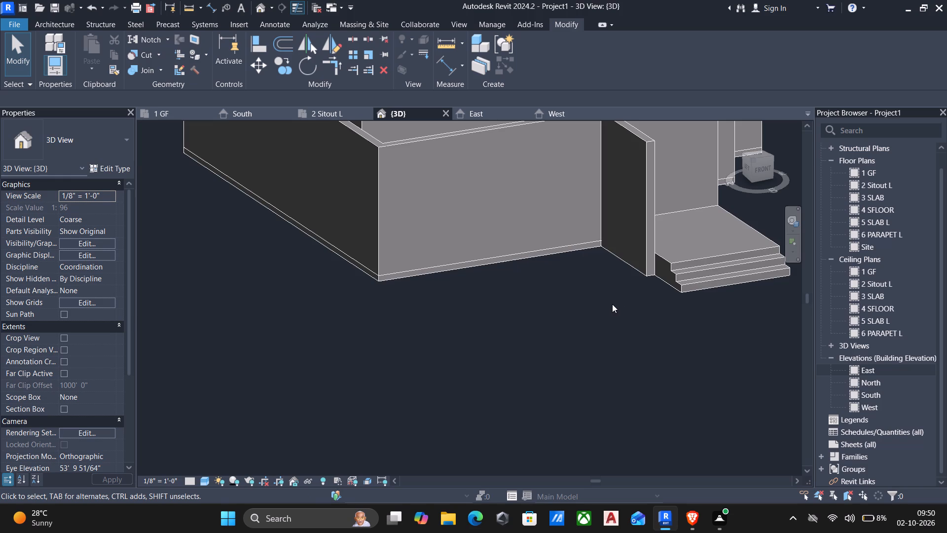
pyautogui.write('al')
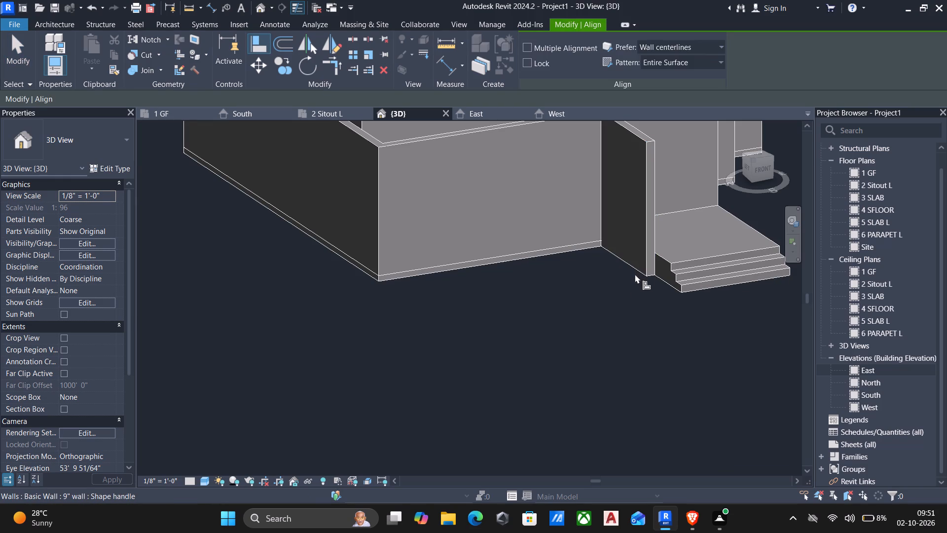
pyautogui.click(635, 273)
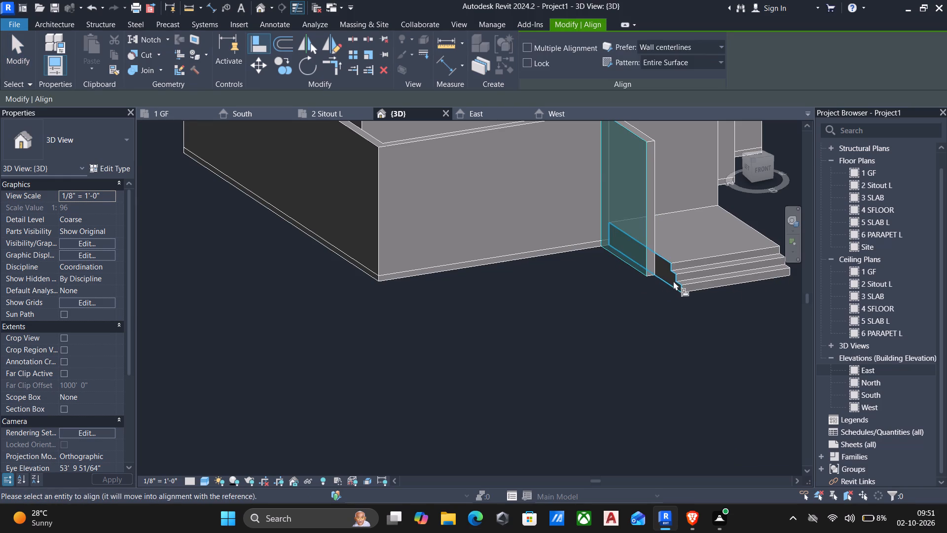
pyautogui.click(673, 281)
pyautogui.press('Escape')
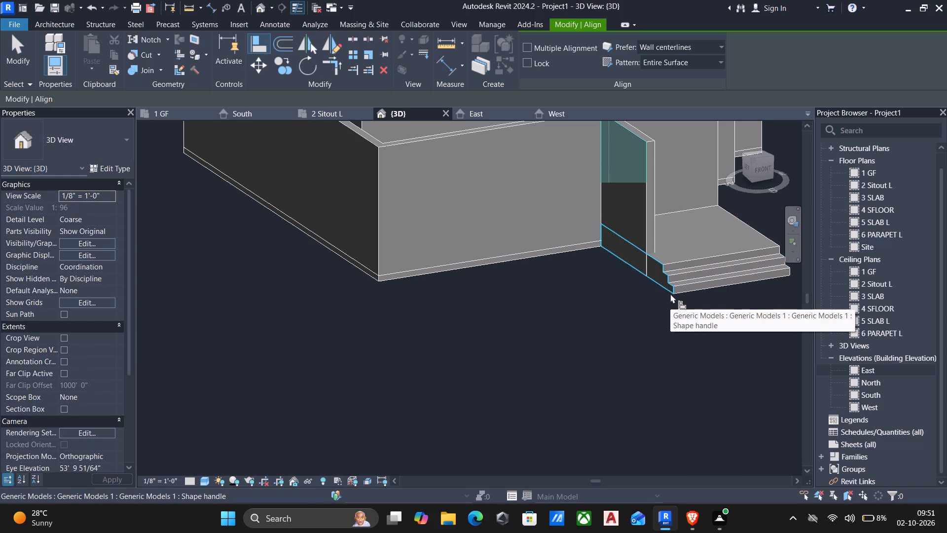
pyautogui.scroll(-1, 667, 296)
pyautogui.moveTo(666, 299); pyautogui.dragTo(585, 293, button='middle')
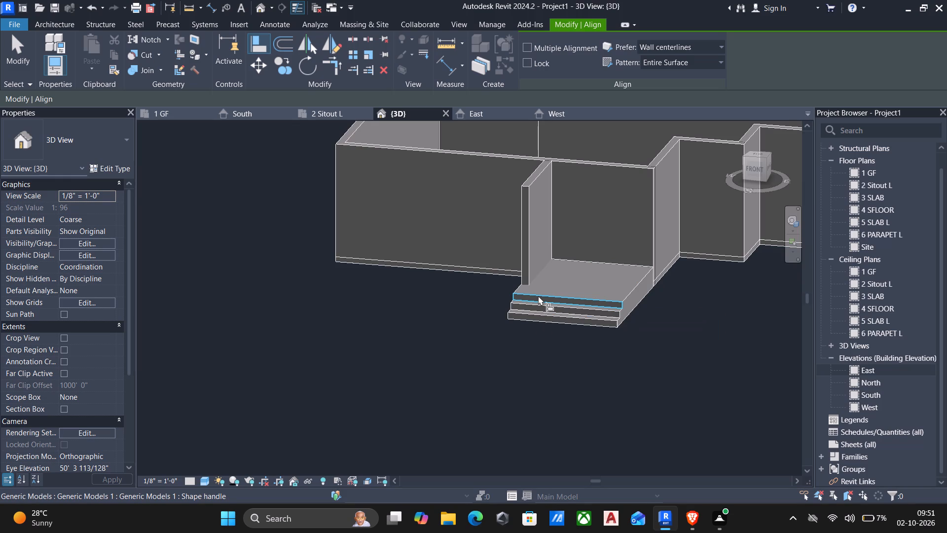
pyautogui.press('Escape')
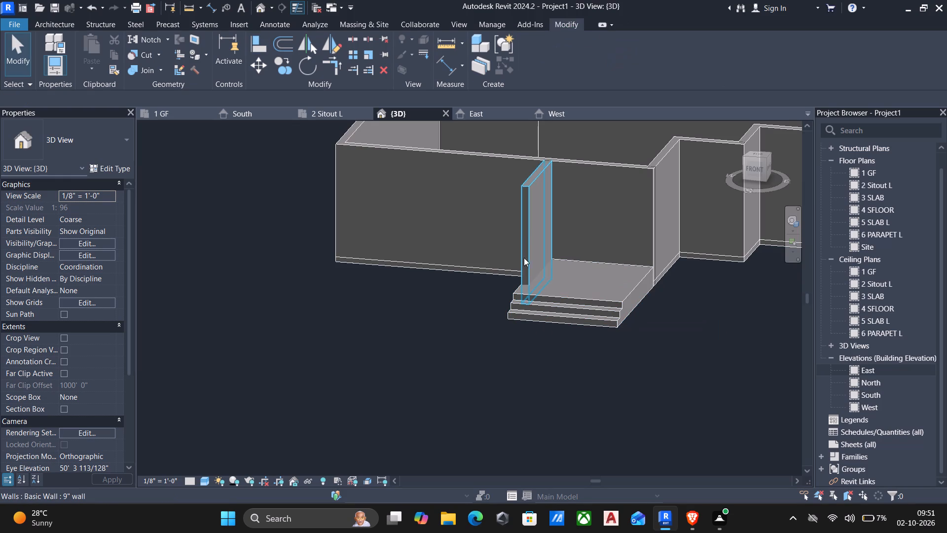
# Select the projecting 9" wall beside the steps and show it in the 1 GF floor plan.
pyautogui.click(528, 236)
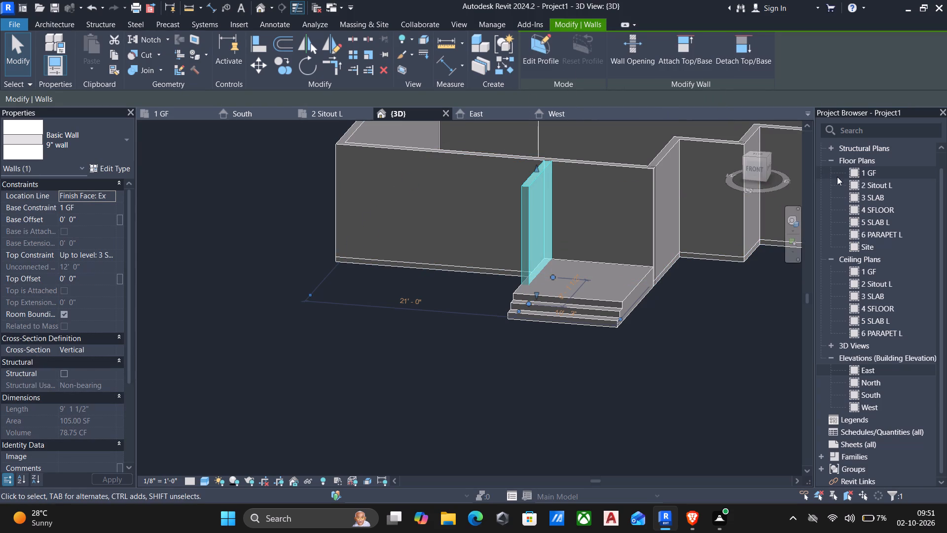
pyautogui.doubleClick(866, 174)
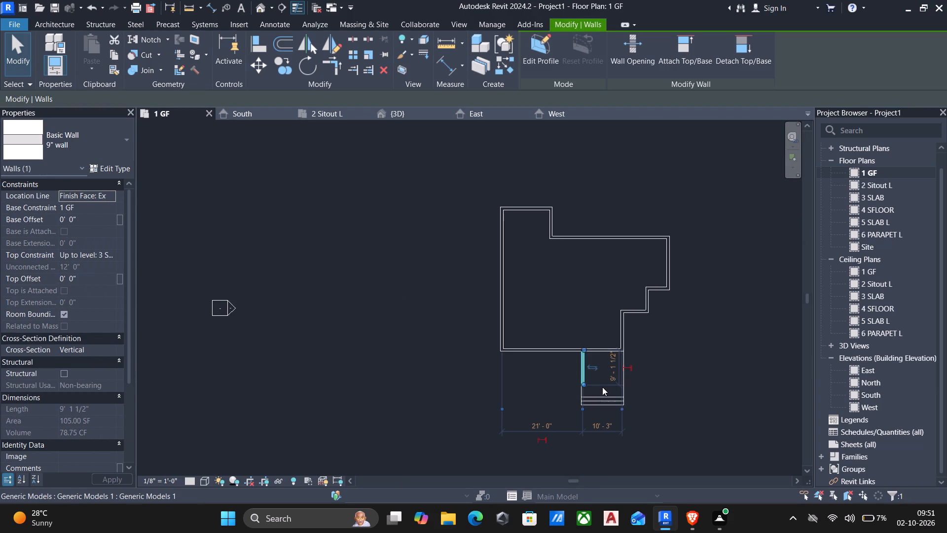
pyautogui.scroll(5, 602, 387)
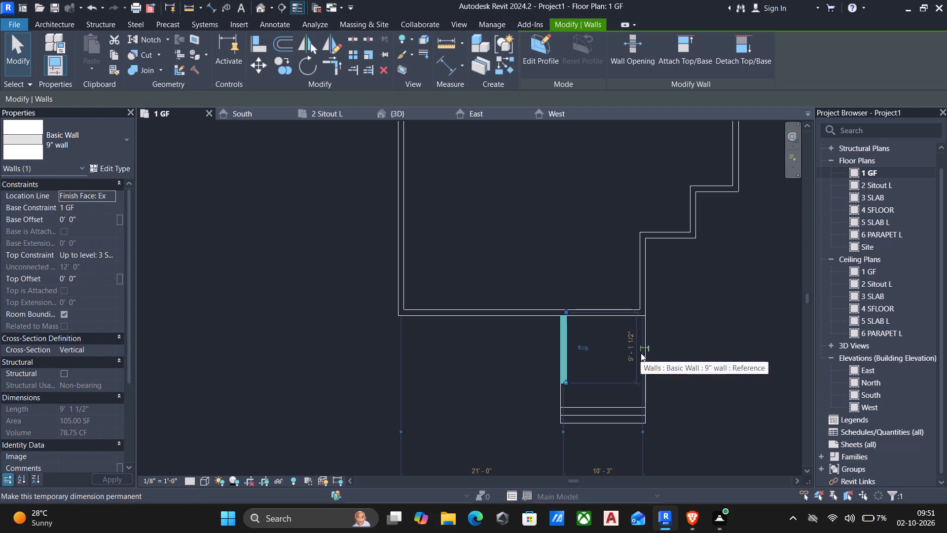
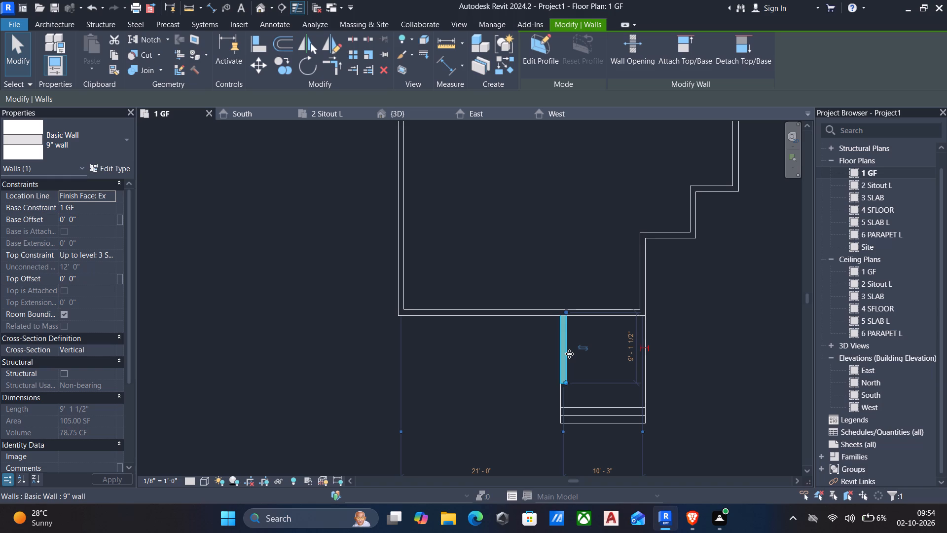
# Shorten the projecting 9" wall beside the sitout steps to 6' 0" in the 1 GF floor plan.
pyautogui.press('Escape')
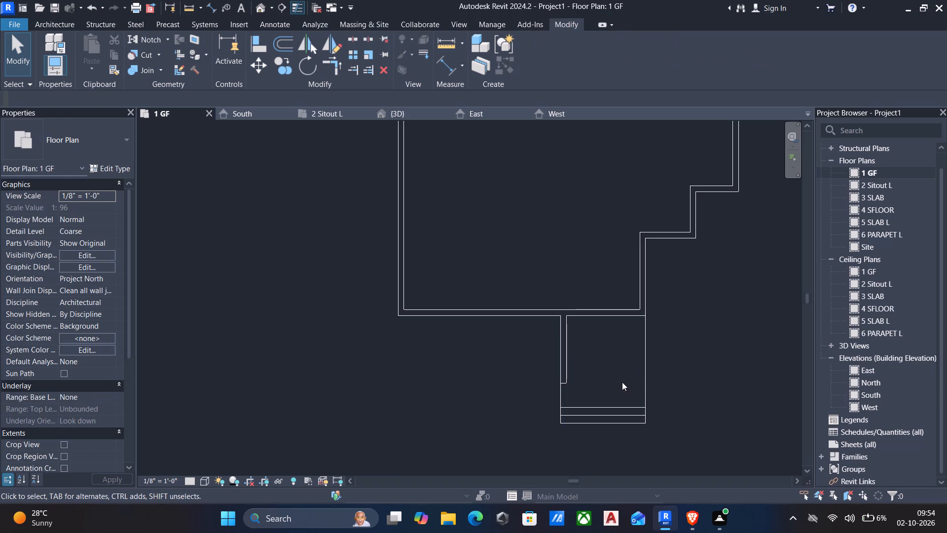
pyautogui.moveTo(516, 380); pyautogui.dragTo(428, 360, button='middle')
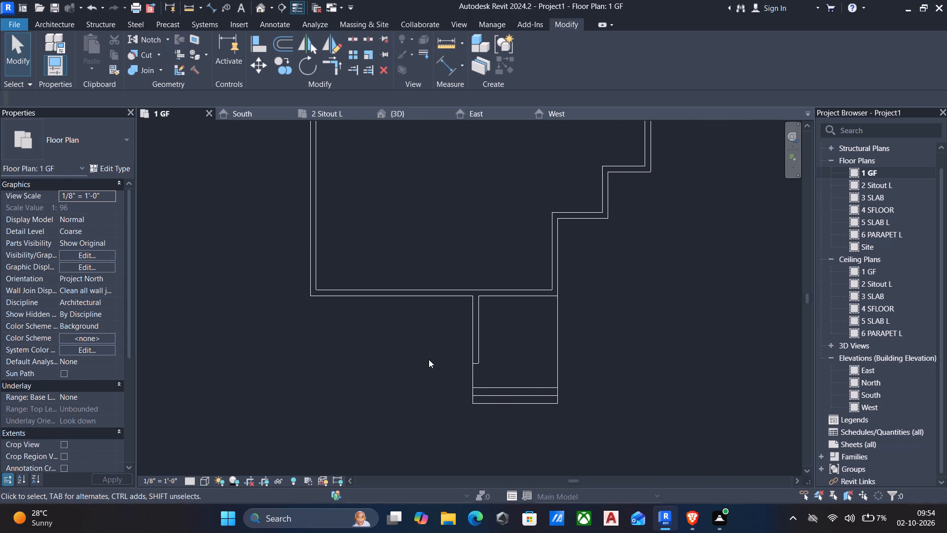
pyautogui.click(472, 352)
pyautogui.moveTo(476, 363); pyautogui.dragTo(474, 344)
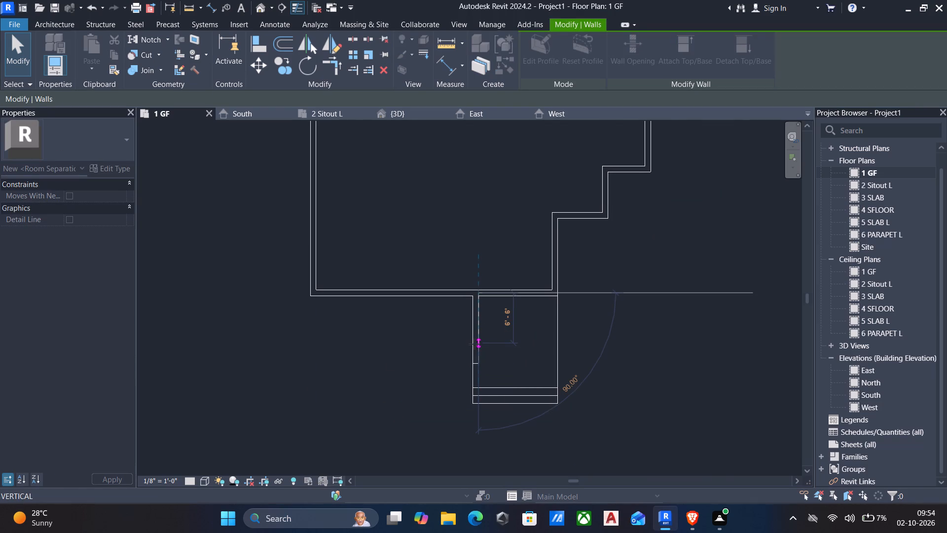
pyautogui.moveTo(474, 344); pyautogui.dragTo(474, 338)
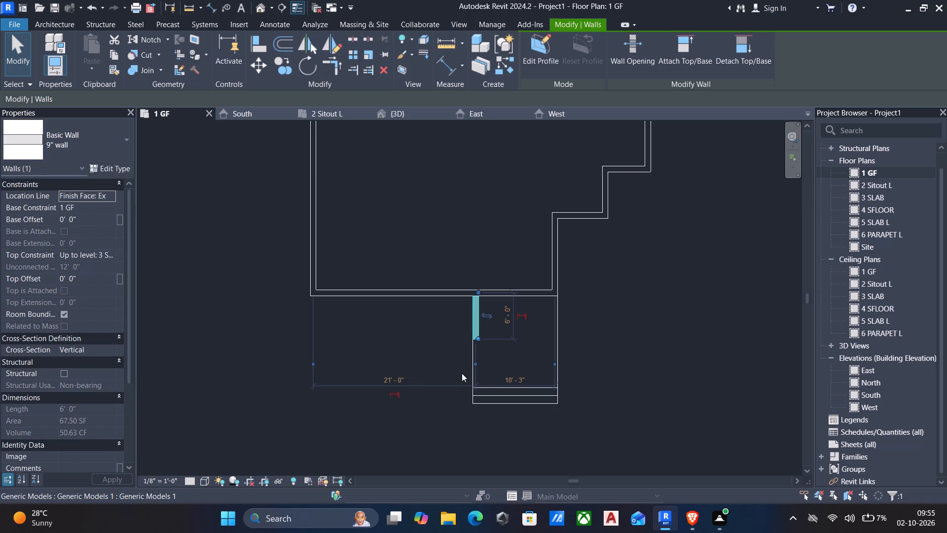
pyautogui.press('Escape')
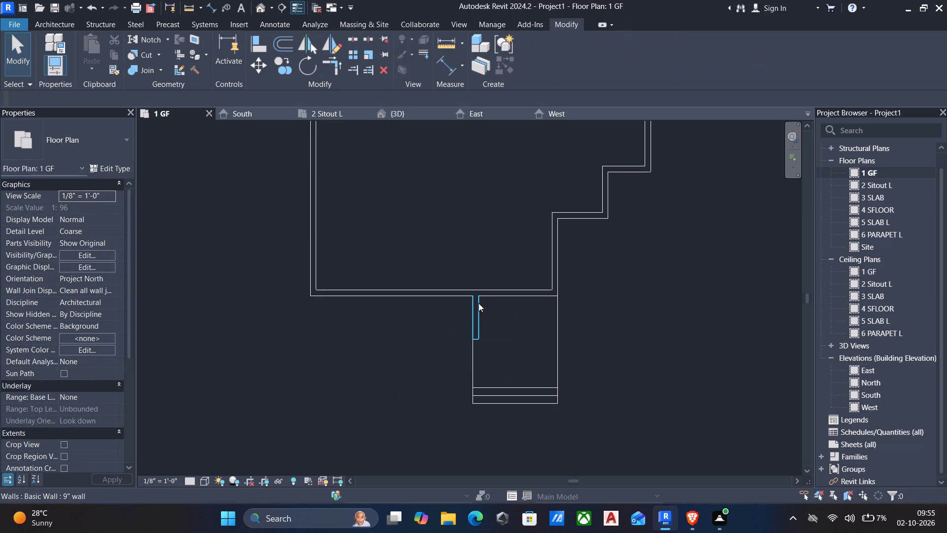
# Shorten the sitout steps in the East elevation by pulling their inner end outward, away from the house wall line.
pyautogui.click(261, 8)
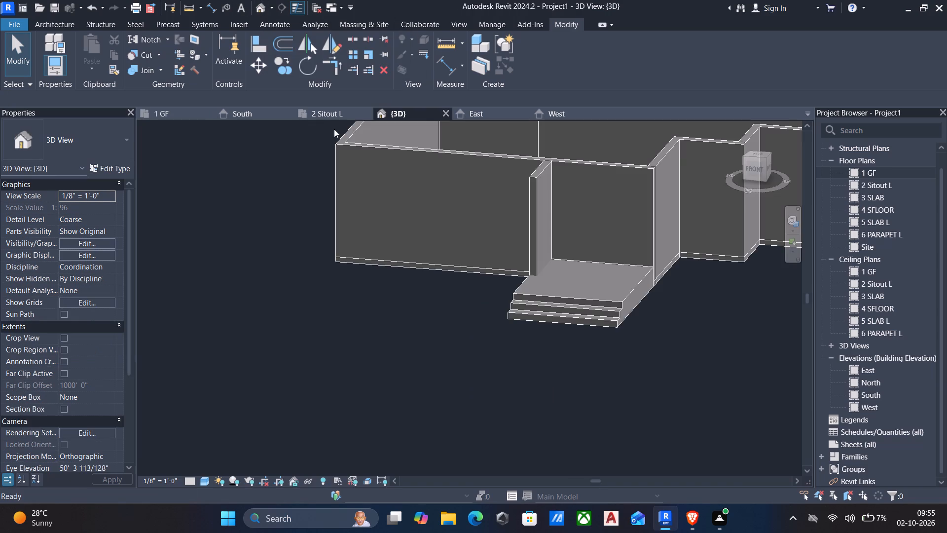
pyautogui.keyDown('shift'); pyautogui.moveTo(532, 241); pyautogui.dragTo(403, 279, button='middle'); pyautogui.keyUp('shift')
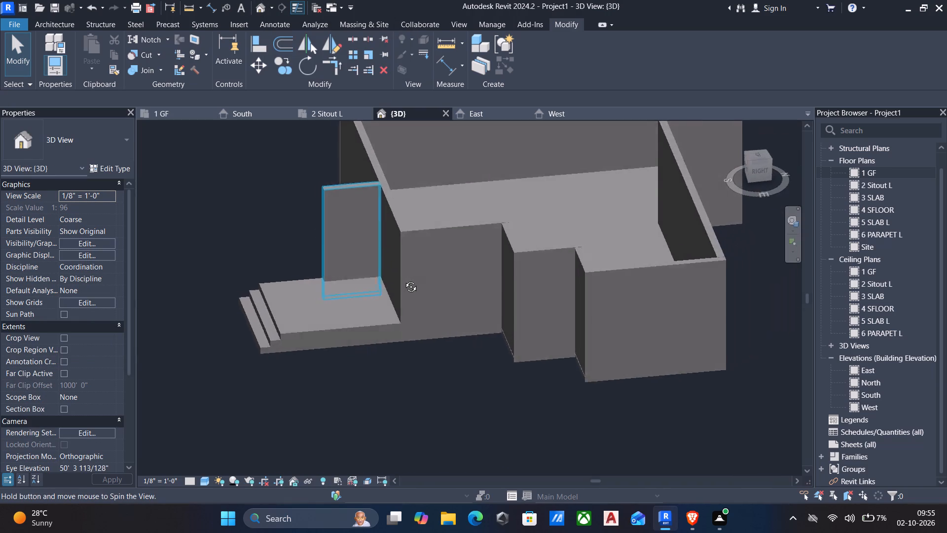
pyautogui.keyDown('shift'); pyautogui.moveTo(403, 279); pyautogui.dragTo(457, 263, button='middle'); pyautogui.keyUp('shift')
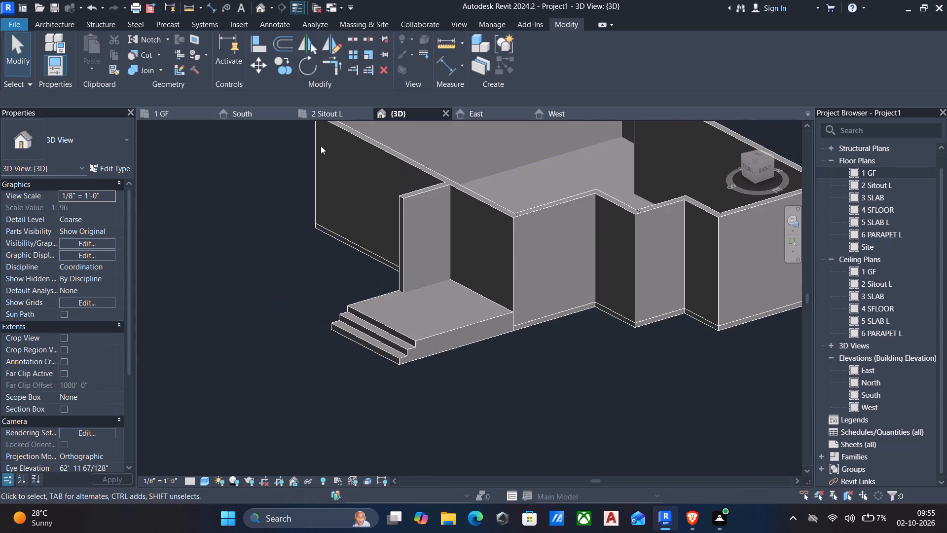
pyautogui.doubleClick(879, 373)
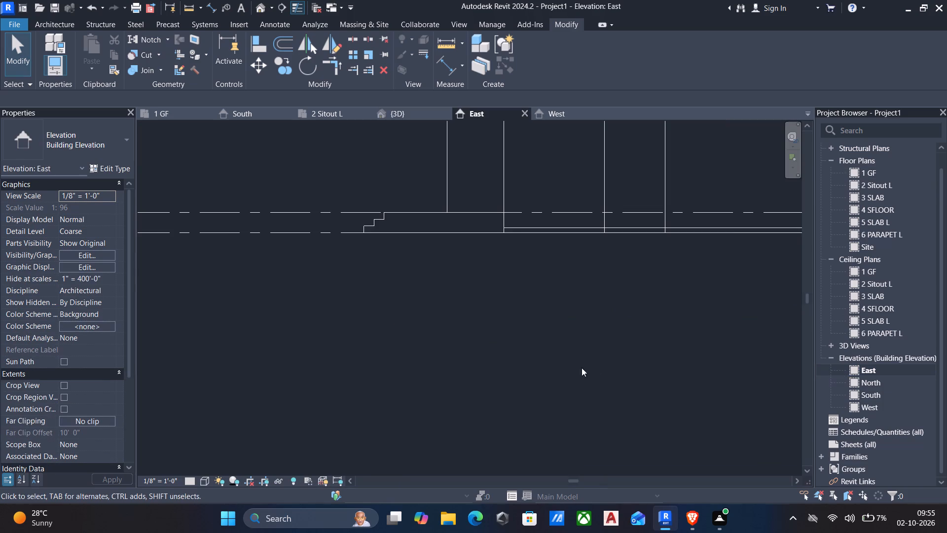
pyautogui.click(457, 214)
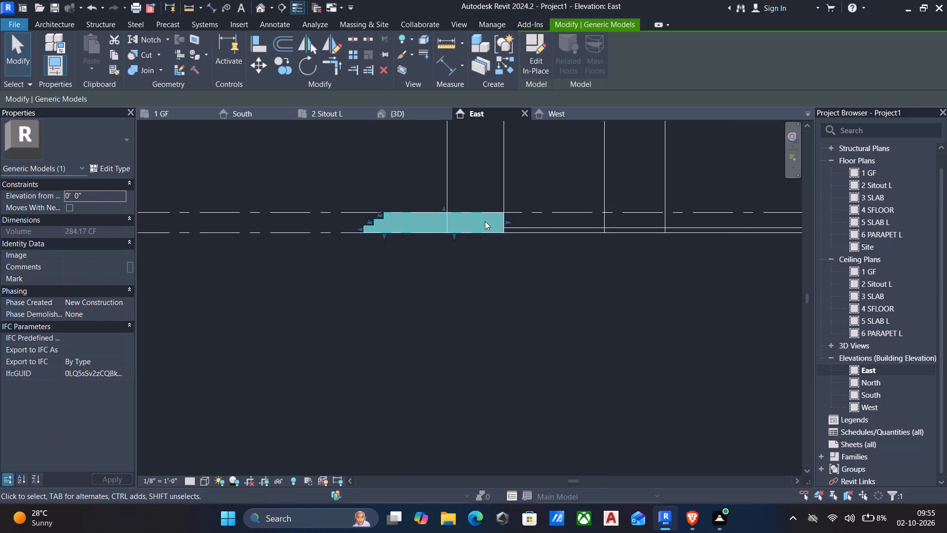
pyautogui.moveTo(505, 223); pyautogui.dragTo(469, 227)
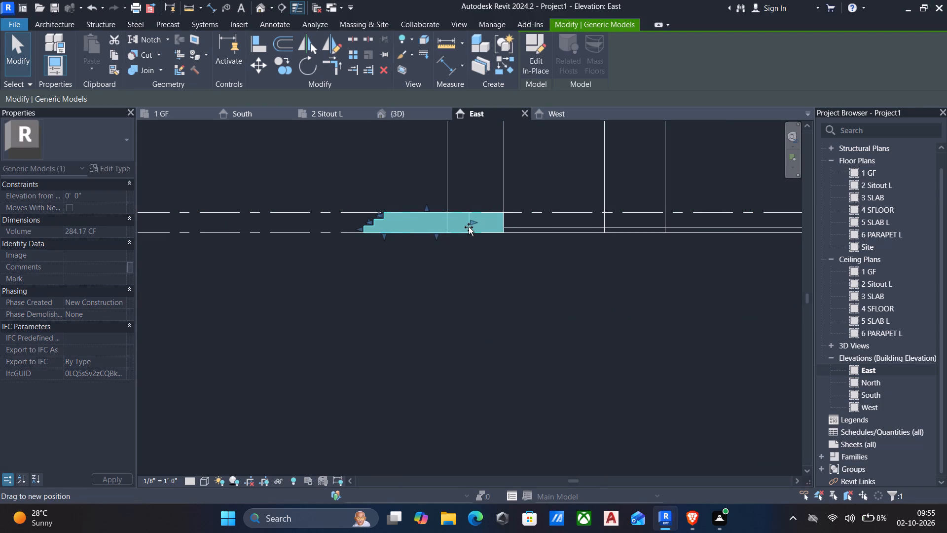
pyautogui.moveTo(469, 227); pyautogui.dragTo(468, 227)
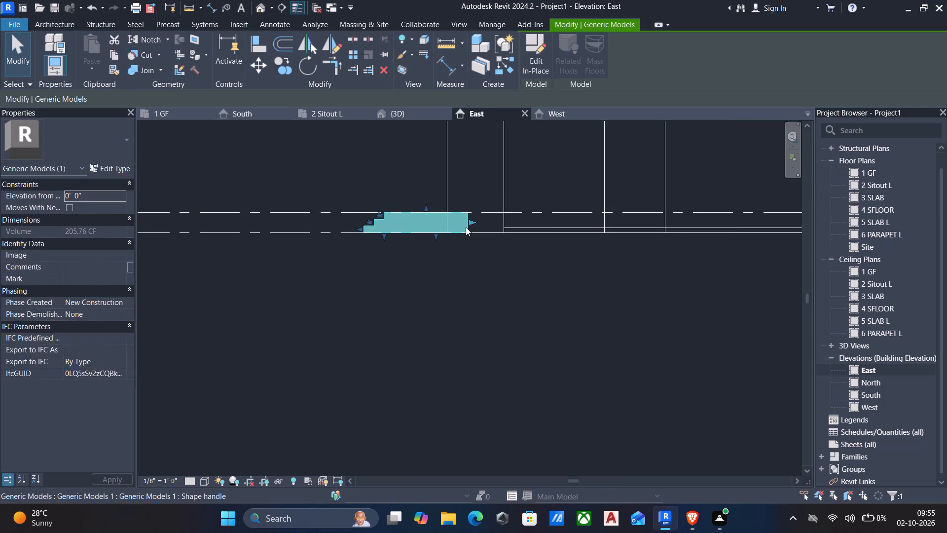
pyautogui.press('Escape')
# Move the shortened steps toward the house in the East elevation until their inner end is flush with the house wall line.
pyautogui.moveTo(344, 190); pyautogui.dragTo(424, 234)
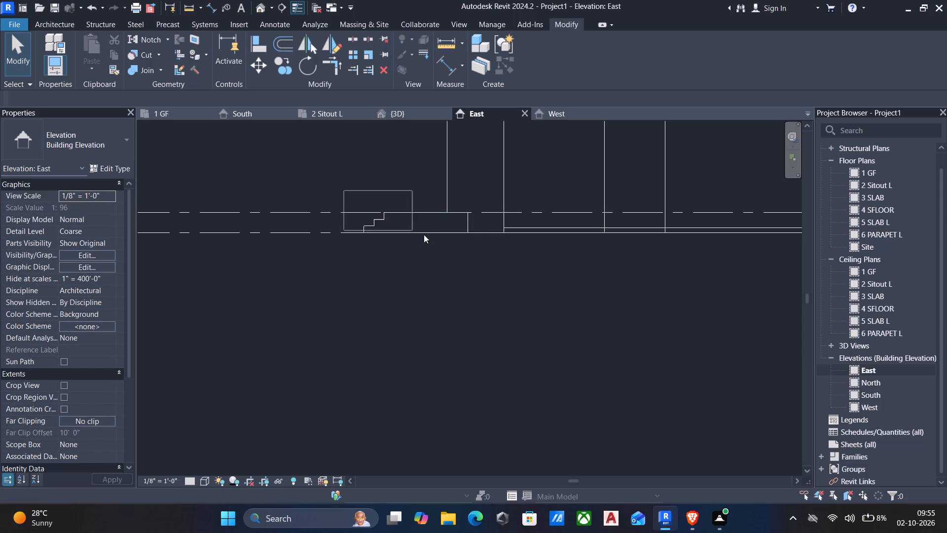
pyautogui.moveTo(424, 234); pyautogui.dragTo(493, 253)
pyautogui.press('Right')
pyautogui.press('Right')
pyautogui.press('Right')
pyautogui.press('Right')
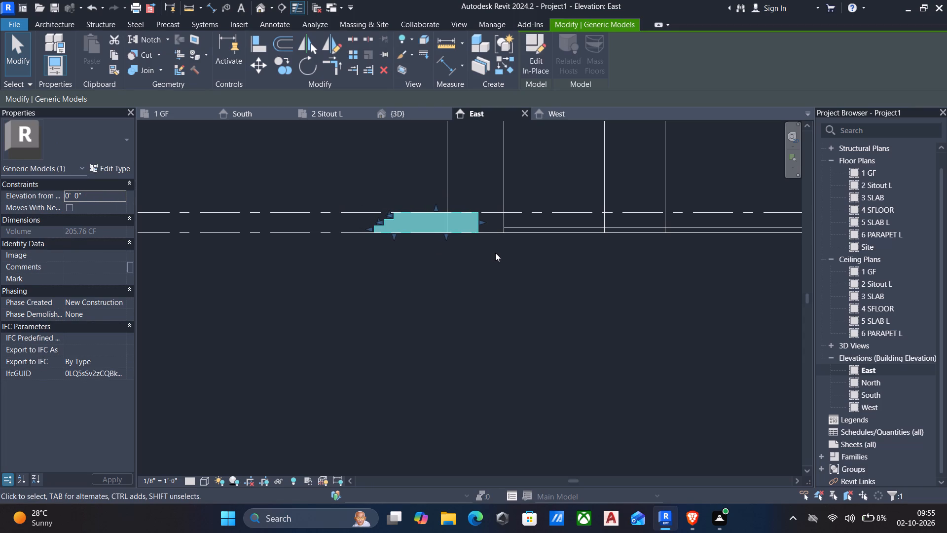
pyautogui.press('Right')
pyautogui.press('Right')
pyautogui.press('Right')
pyautogui.press('Right')
pyautogui.press('Right')
pyautogui.press('Right')
pyautogui.press('Right')
pyautogui.press('Right')
pyautogui.press('Right')
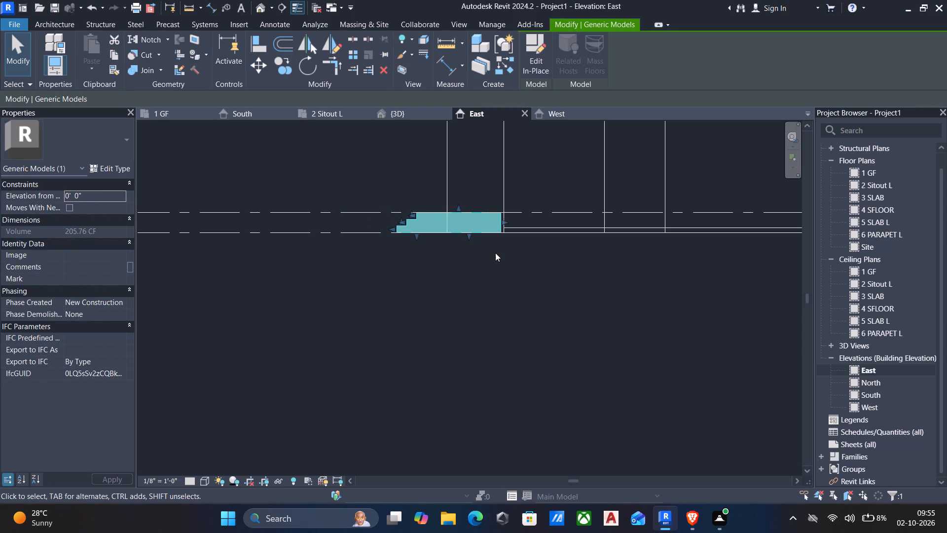
pyautogui.press('Right')
pyautogui.scroll(10, 516, 215)
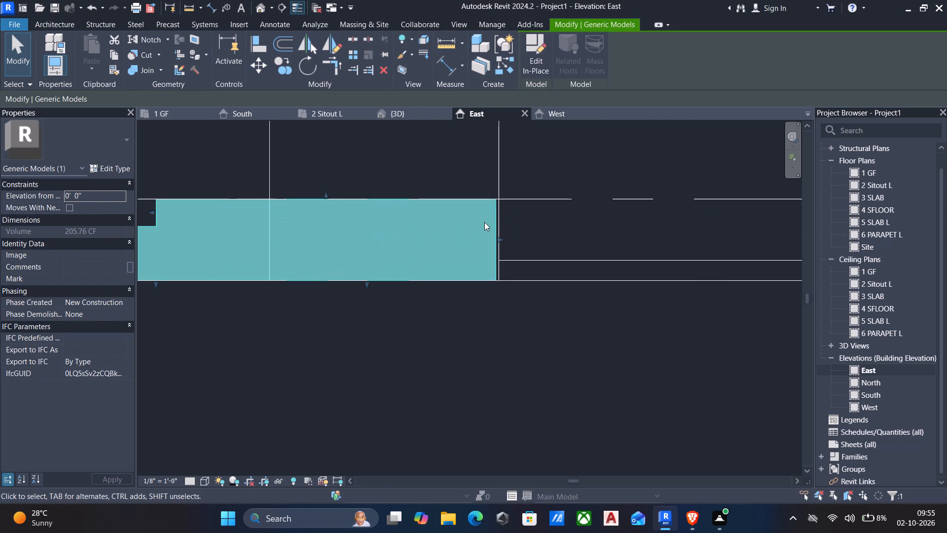
pyautogui.press('Right')
pyautogui.scroll(-7, 481, 228)
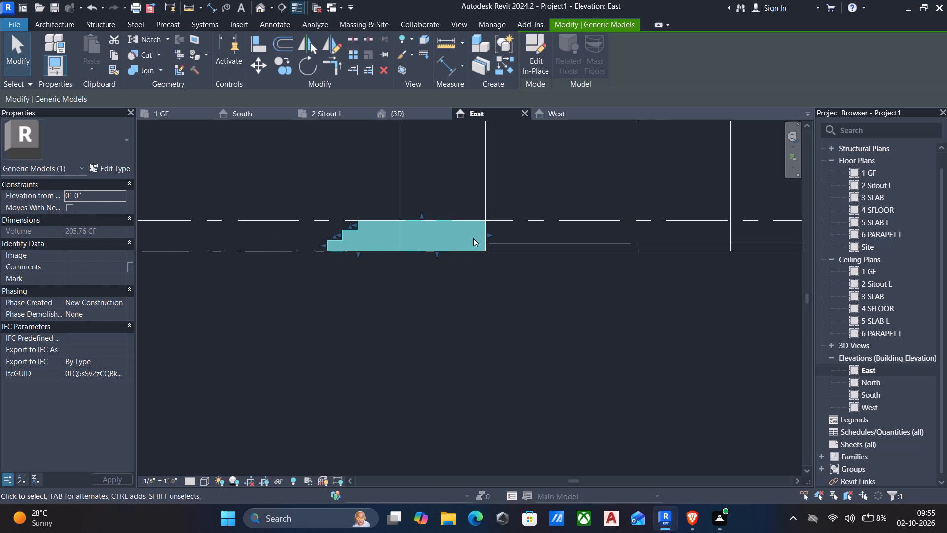
pyautogui.press('Escape')
pyautogui.scroll(-2, 381, 224)
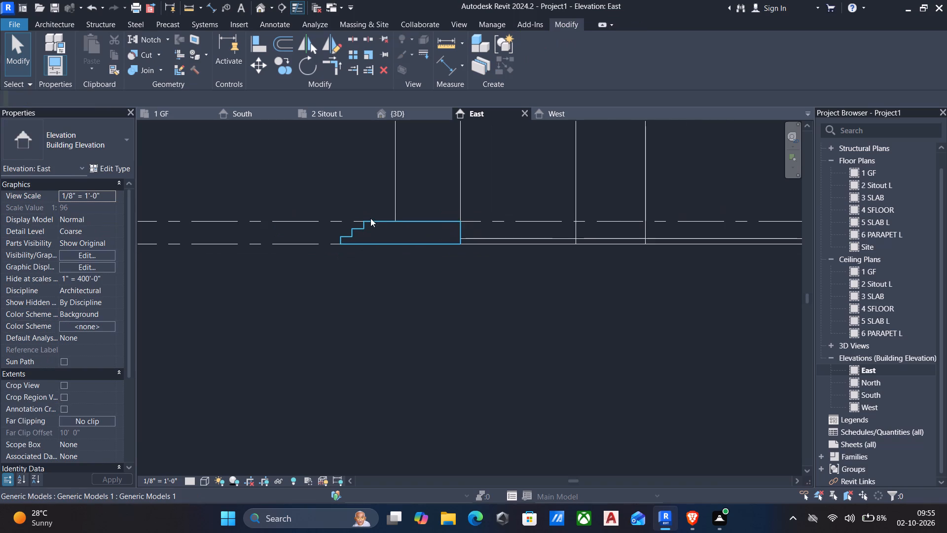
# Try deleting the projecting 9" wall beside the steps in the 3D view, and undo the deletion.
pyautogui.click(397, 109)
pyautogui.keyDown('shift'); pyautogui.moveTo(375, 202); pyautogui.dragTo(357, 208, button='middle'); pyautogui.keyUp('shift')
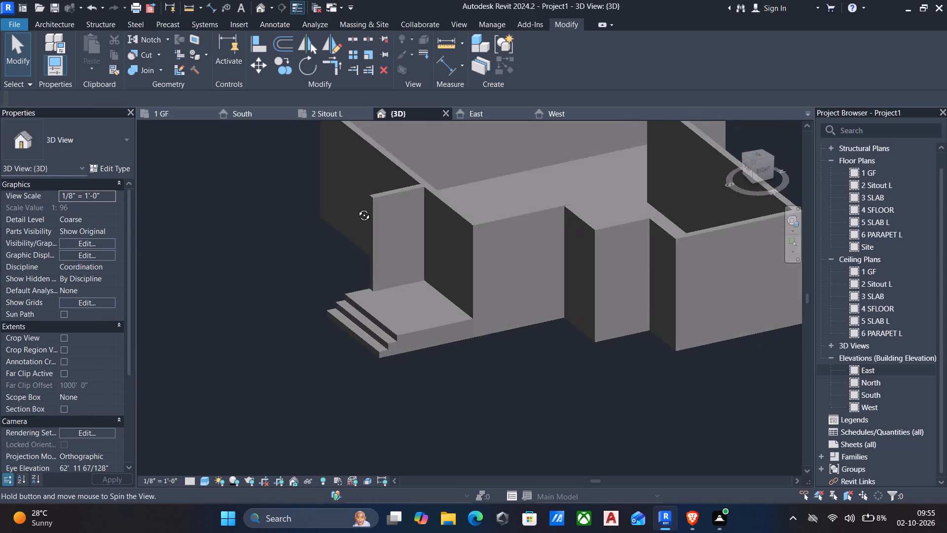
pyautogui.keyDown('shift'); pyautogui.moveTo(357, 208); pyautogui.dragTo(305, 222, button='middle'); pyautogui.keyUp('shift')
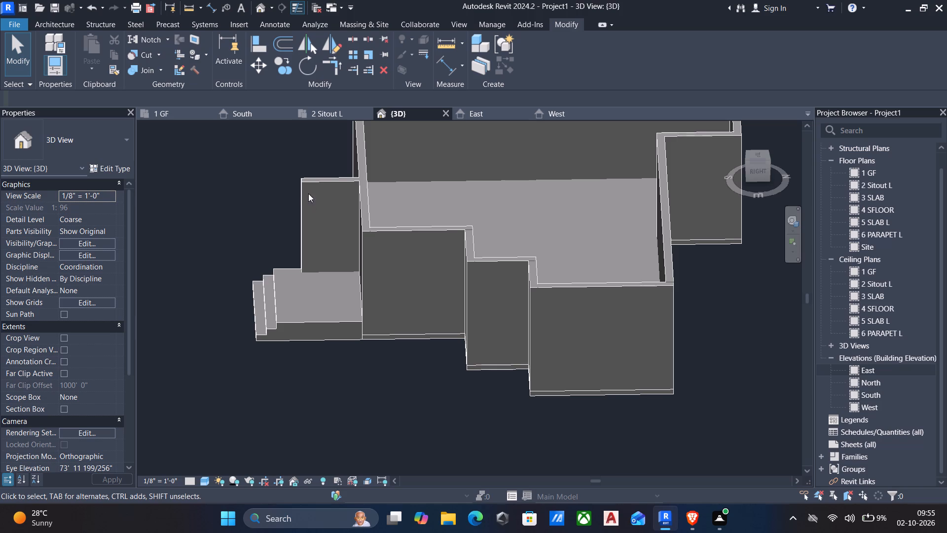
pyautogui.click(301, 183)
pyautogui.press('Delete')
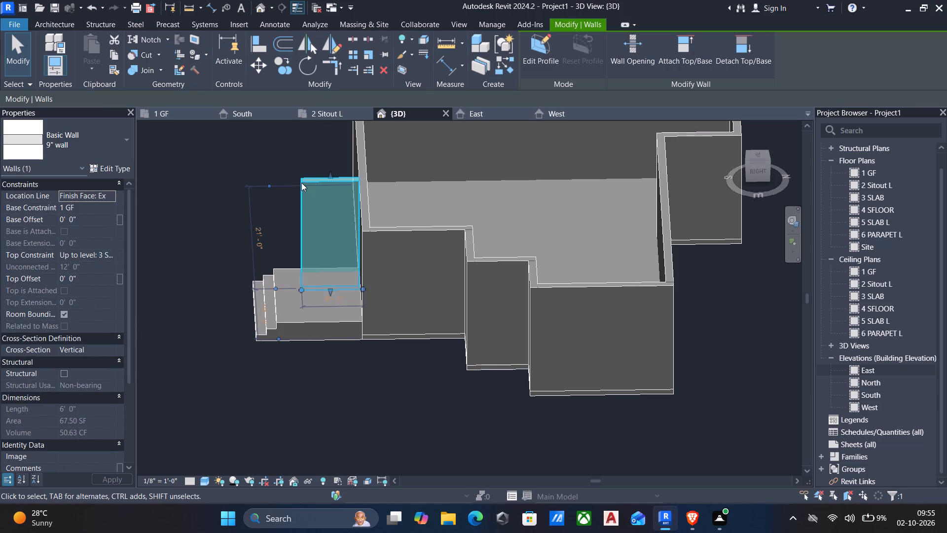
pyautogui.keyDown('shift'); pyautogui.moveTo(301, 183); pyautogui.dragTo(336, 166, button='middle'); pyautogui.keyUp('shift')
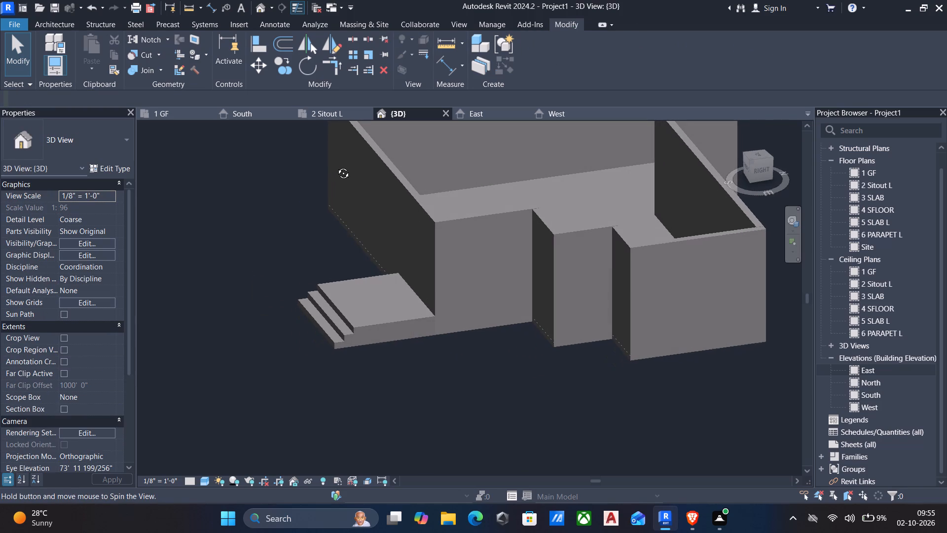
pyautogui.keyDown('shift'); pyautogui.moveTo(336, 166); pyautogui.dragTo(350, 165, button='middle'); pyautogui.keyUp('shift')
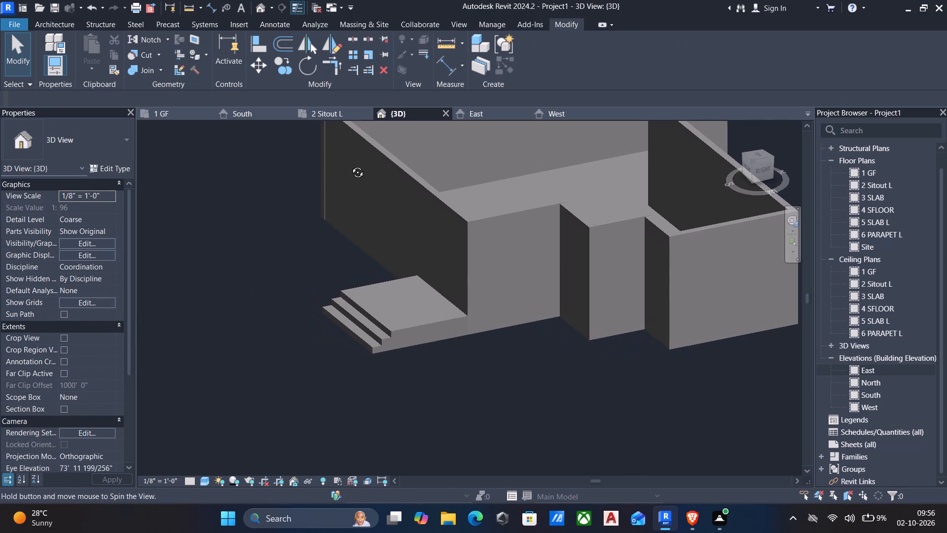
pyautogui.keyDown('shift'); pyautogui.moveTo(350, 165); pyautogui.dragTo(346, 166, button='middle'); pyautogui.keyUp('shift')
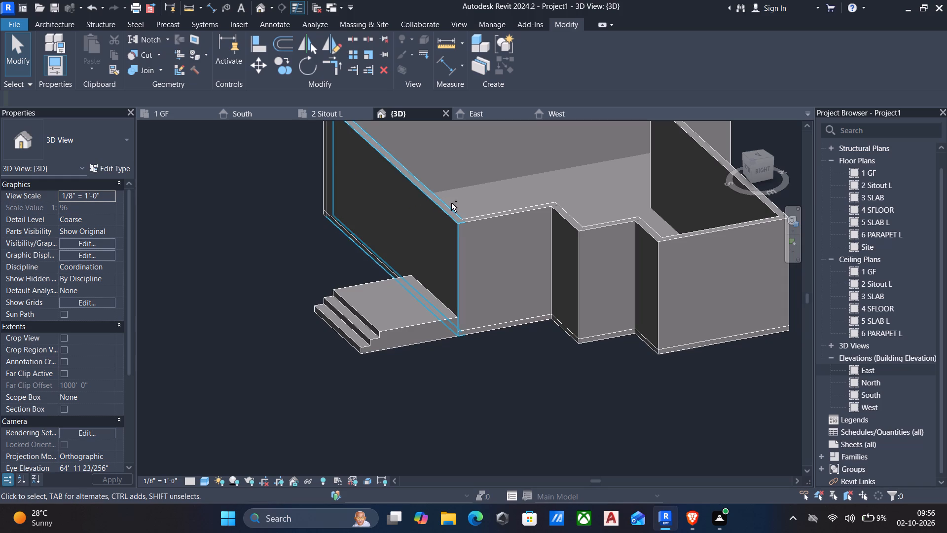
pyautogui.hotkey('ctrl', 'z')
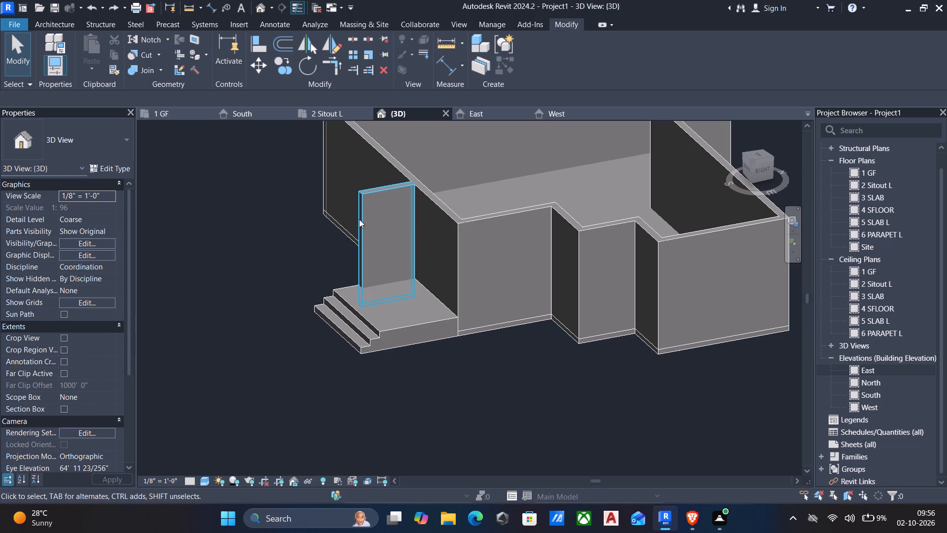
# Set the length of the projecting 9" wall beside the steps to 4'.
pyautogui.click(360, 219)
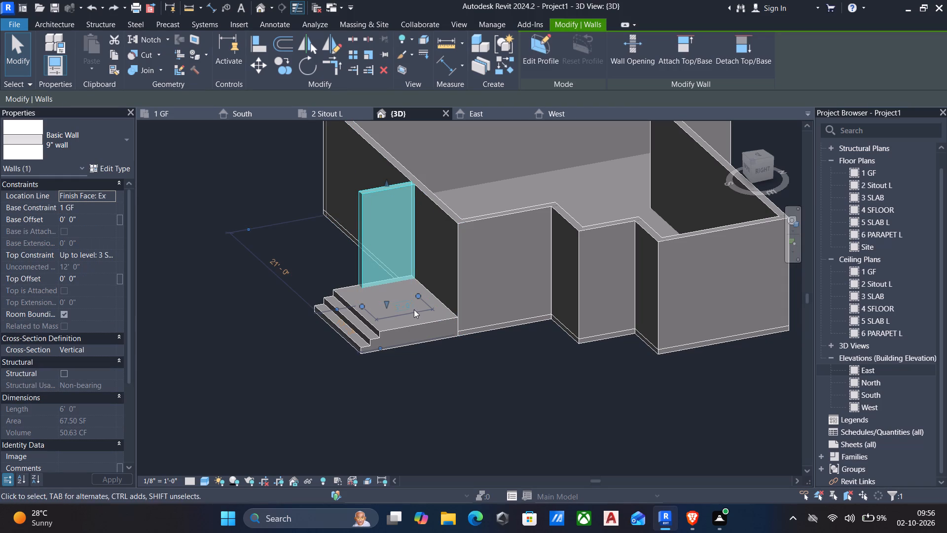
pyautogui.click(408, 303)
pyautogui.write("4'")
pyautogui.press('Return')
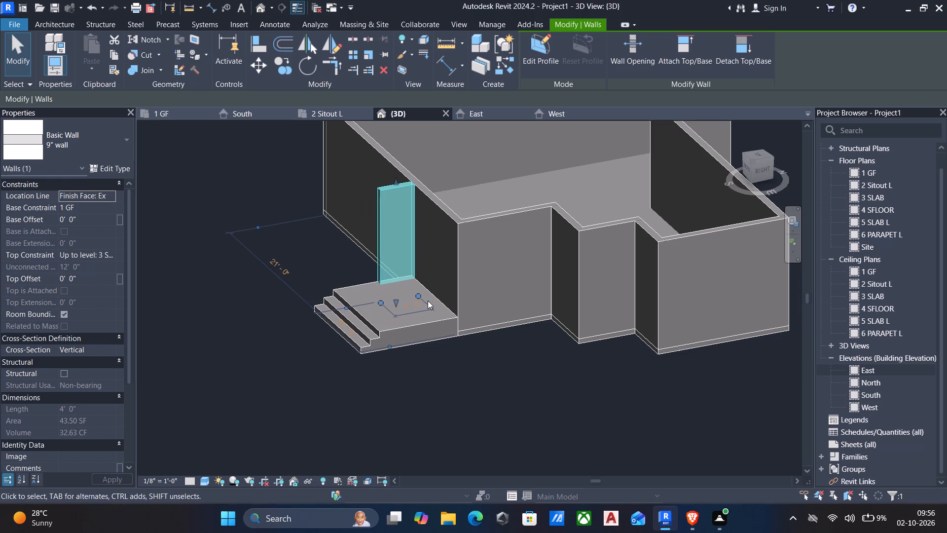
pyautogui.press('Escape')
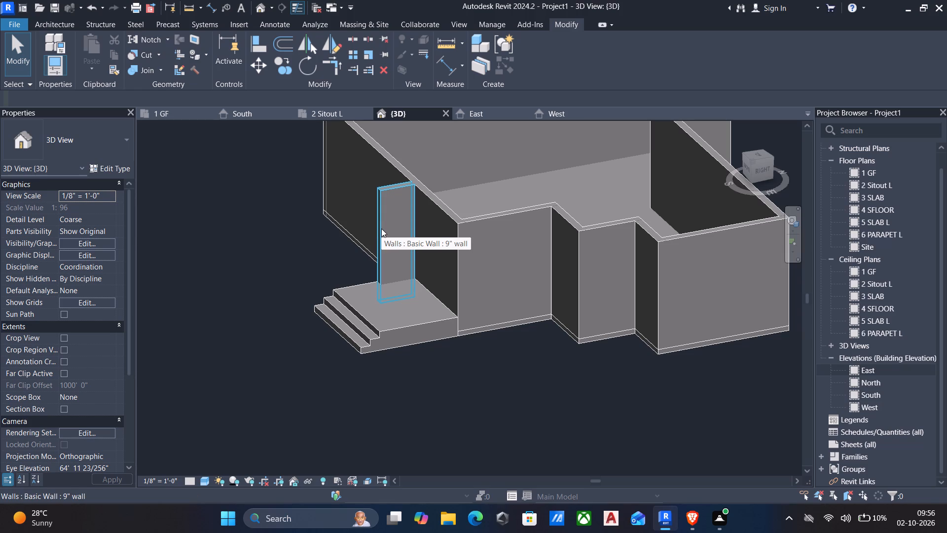
# Delete the projecting 9" wall standing beside the steps.
pyautogui.click(381, 228)
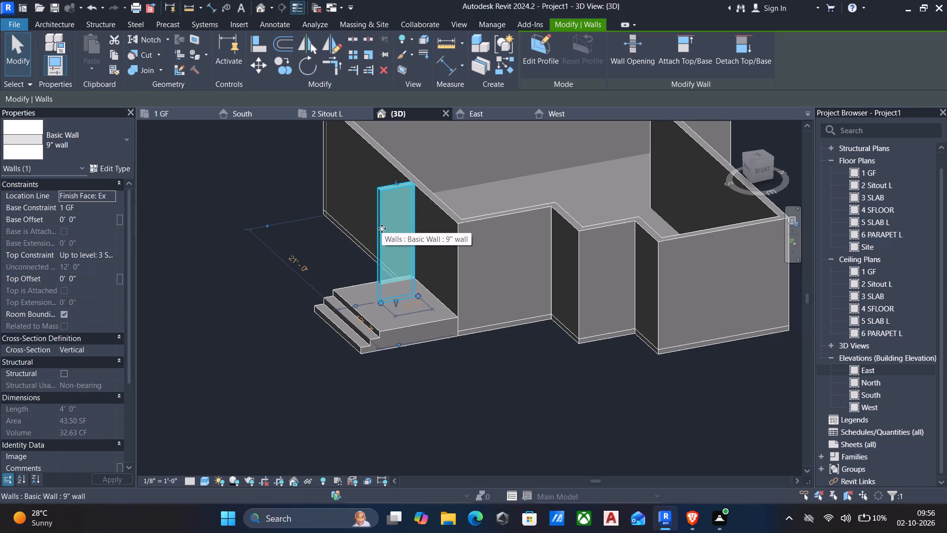
pyautogui.press('Delete')
# Open the in-place sitout steps for editing and start an extrusion with the landing's top face as work plane.
pyautogui.click(400, 327)
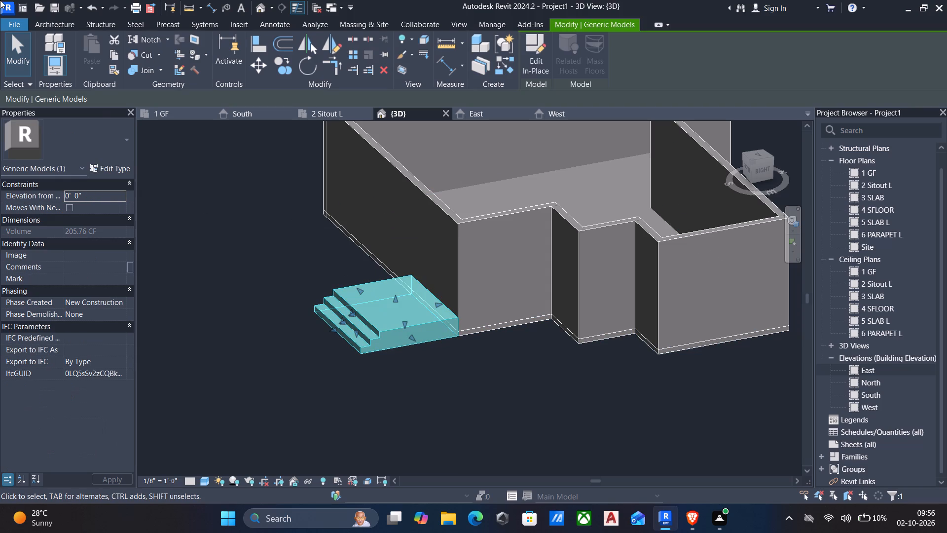
pyautogui.click(539, 60)
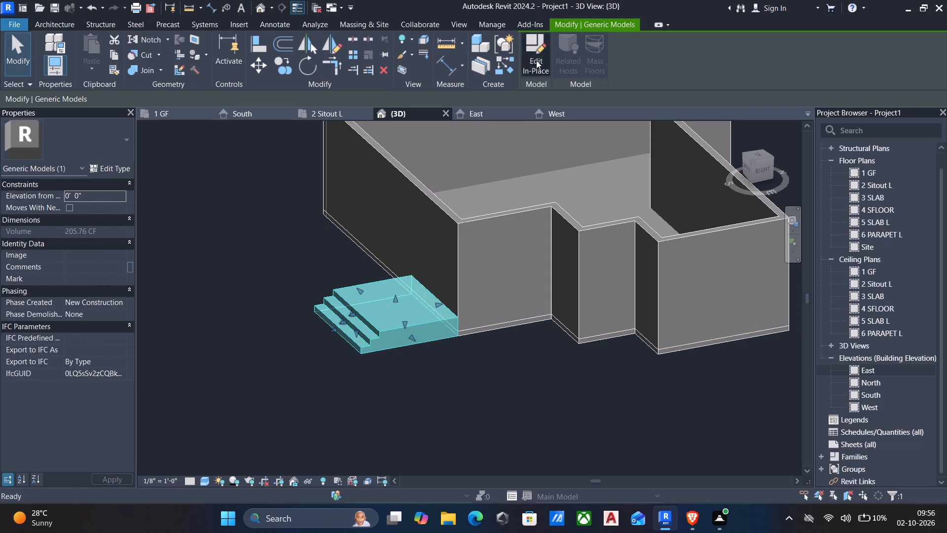
pyautogui.click(47, 25)
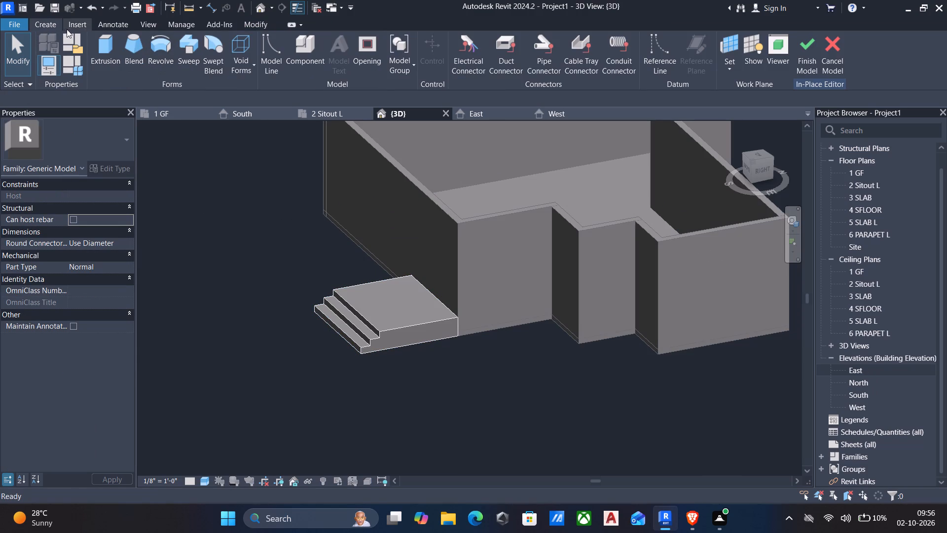
pyautogui.click(97, 46)
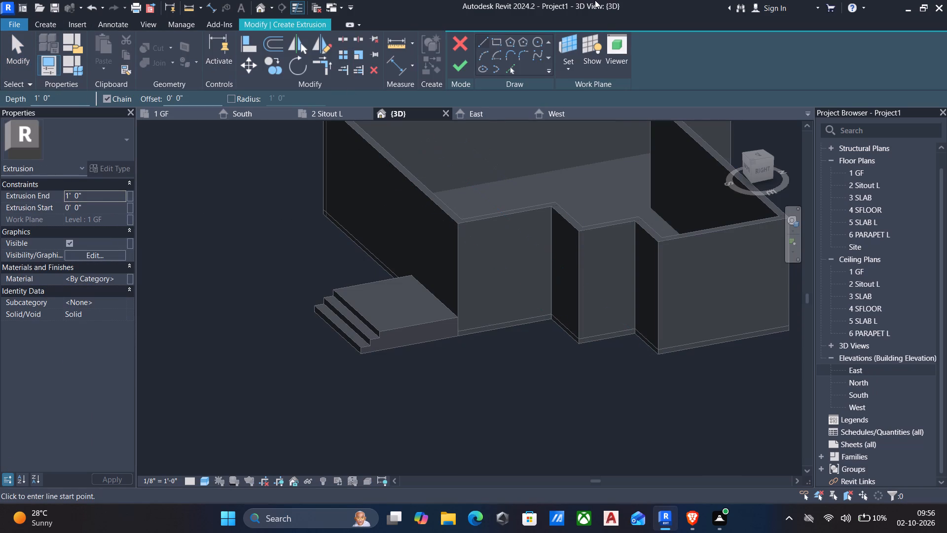
pyautogui.click(566, 66)
pyautogui.click(594, 115)
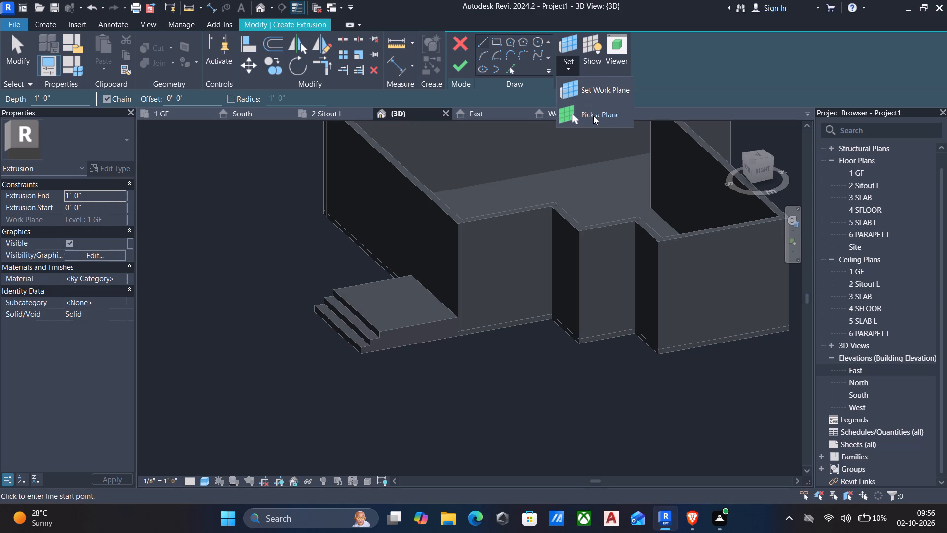
pyautogui.click(428, 322)
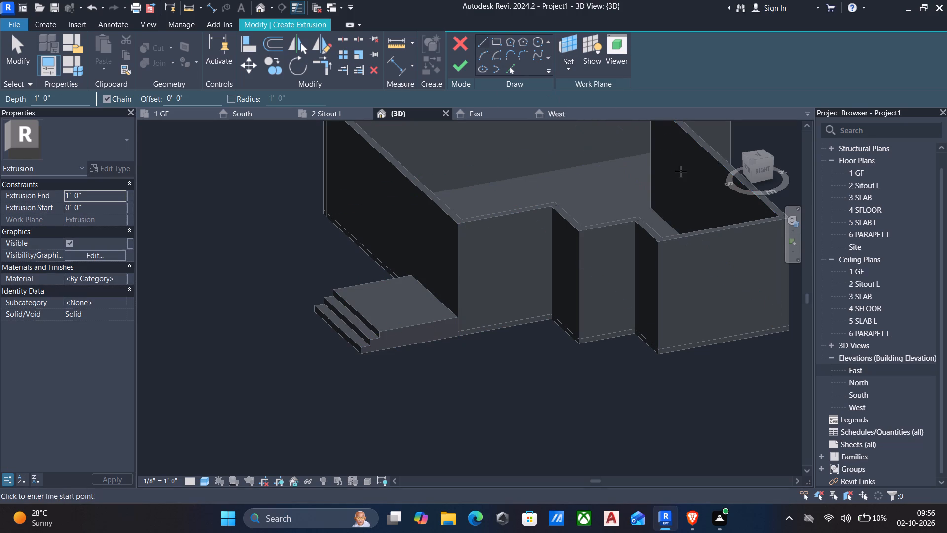
# Sketch a rectangle about 7" by 9" at the landing's outer west corner, starting at the end of the top step's edge.
pyautogui.click(757, 157)
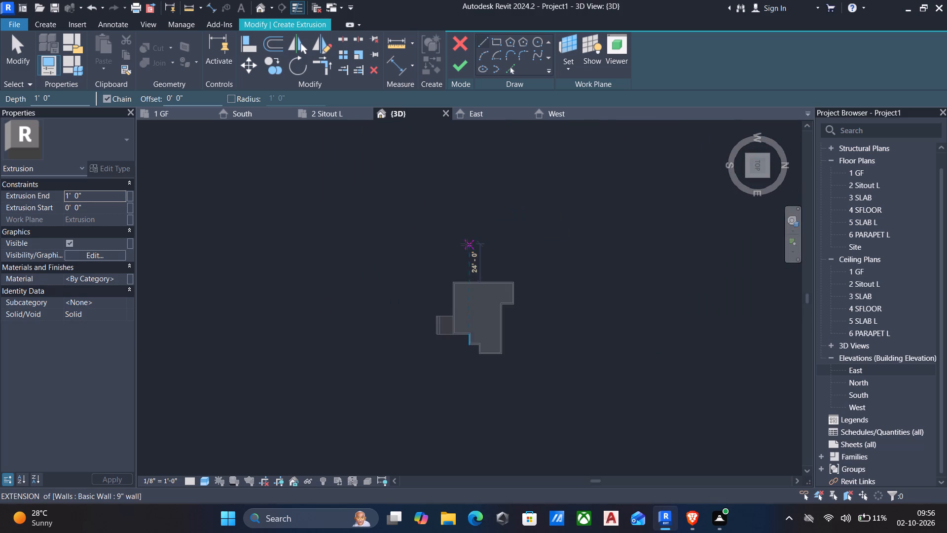
pyautogui.scroll(6, 454, 241)
pyautogui.scroll(5, 447, 391)
pyautogui.scroll(5, 375, 335)
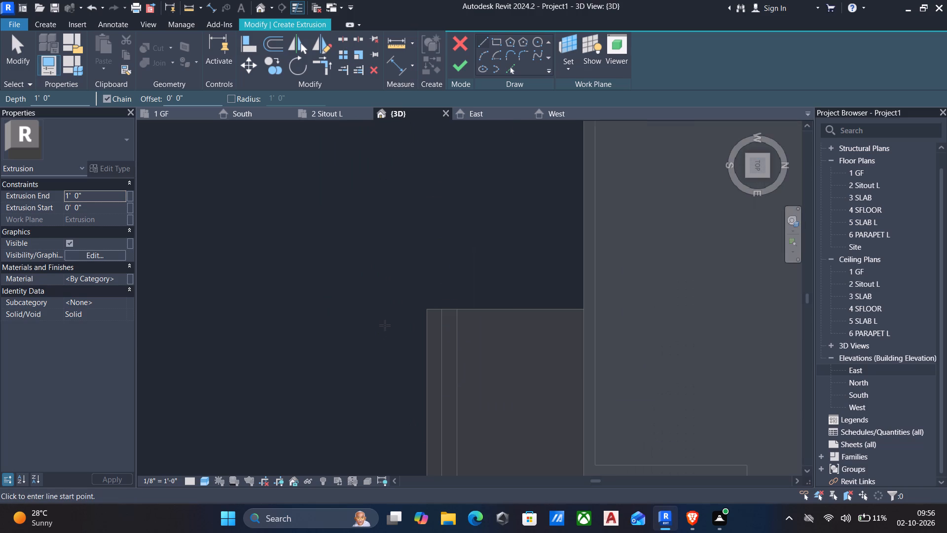
pyautogui.moveTo(379, 326); pyautogui.dragTo(289, 212, button='middle')
pyautogui.scroll(4, 313, 203)
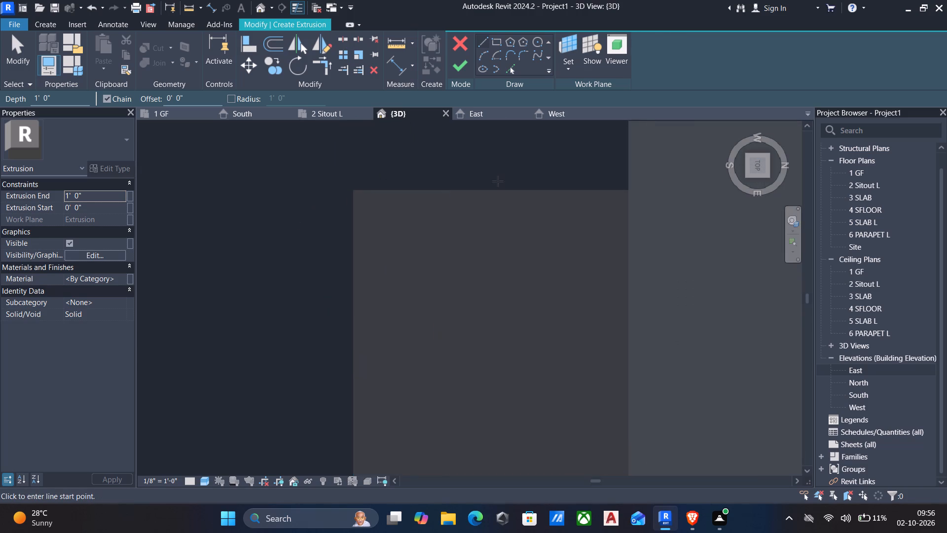
pyautogui.scroll(5, 479, 182)
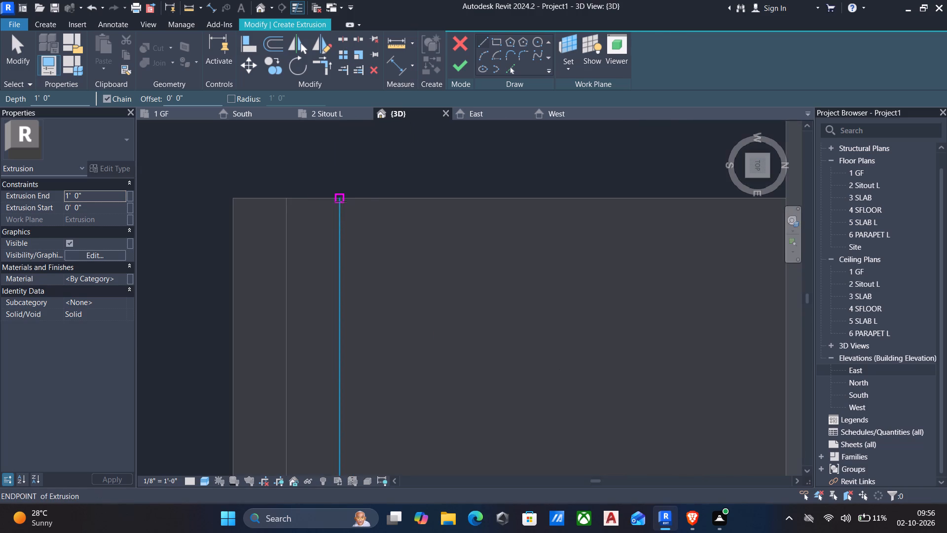
pyautogui.click(341, 201)
pyautogui.press('Escape')
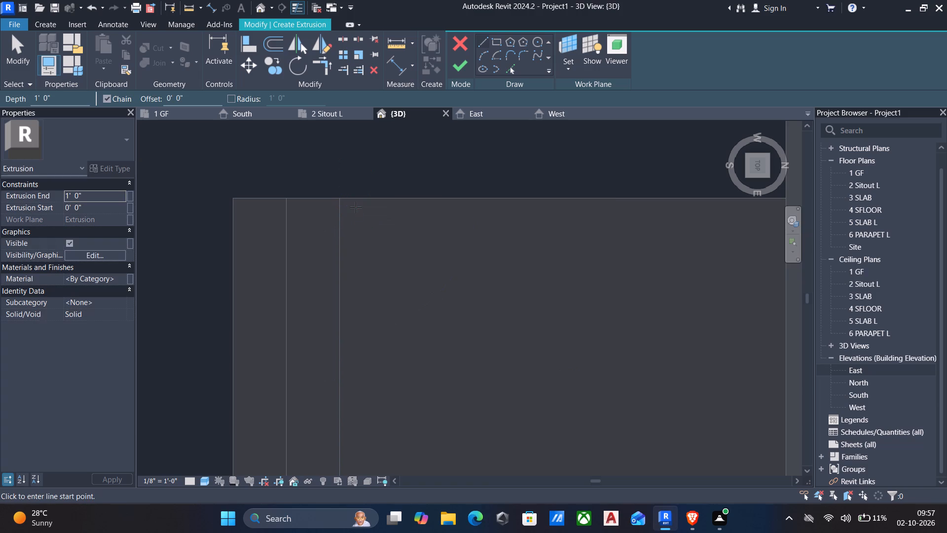
pyautogui.click(491, 42)
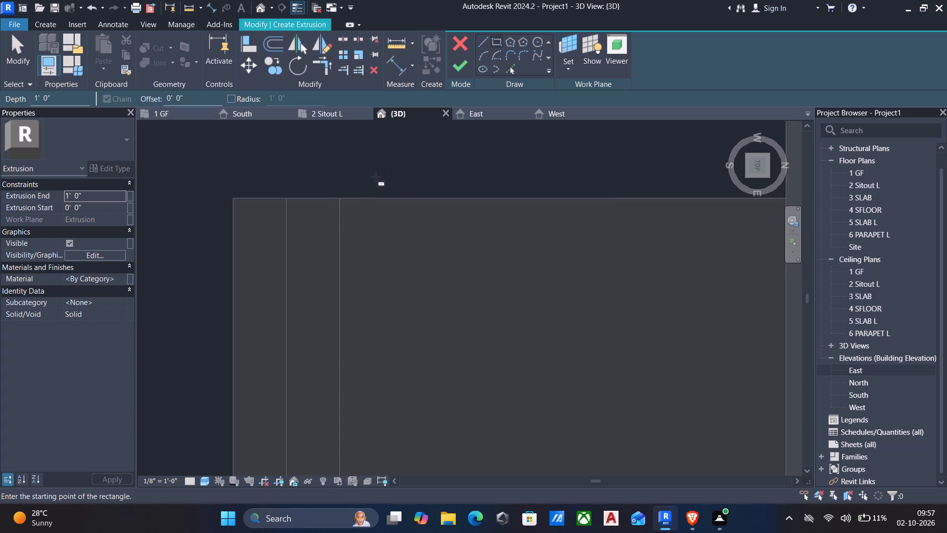
pyautogui.click(339, 201)
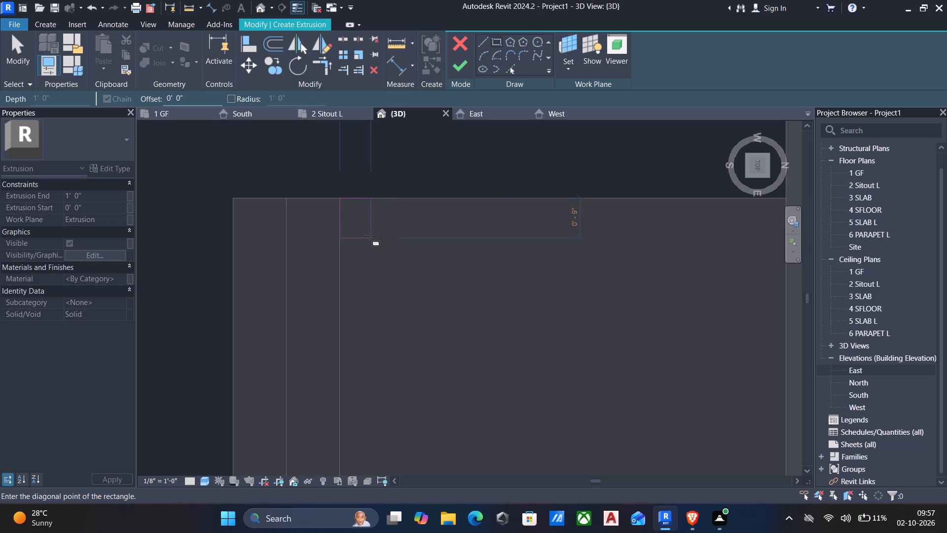
pyautogui.click(370, 236)
pyautogui.press('Escape')
pyautogui.press('Escape')
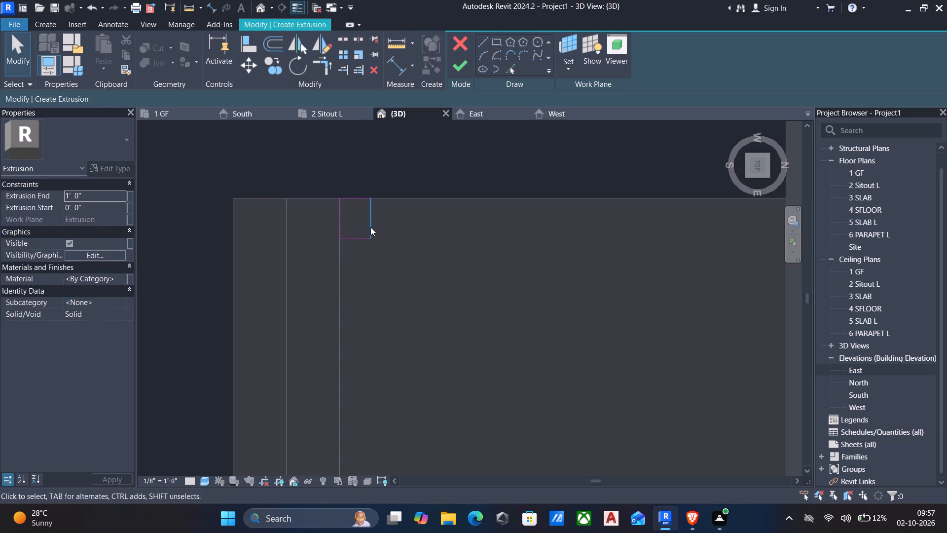
# Set the small rectangle's width along the landing's west side to 9".
pyautogui.click(372, 226)
pyautogui.click(349, 164)
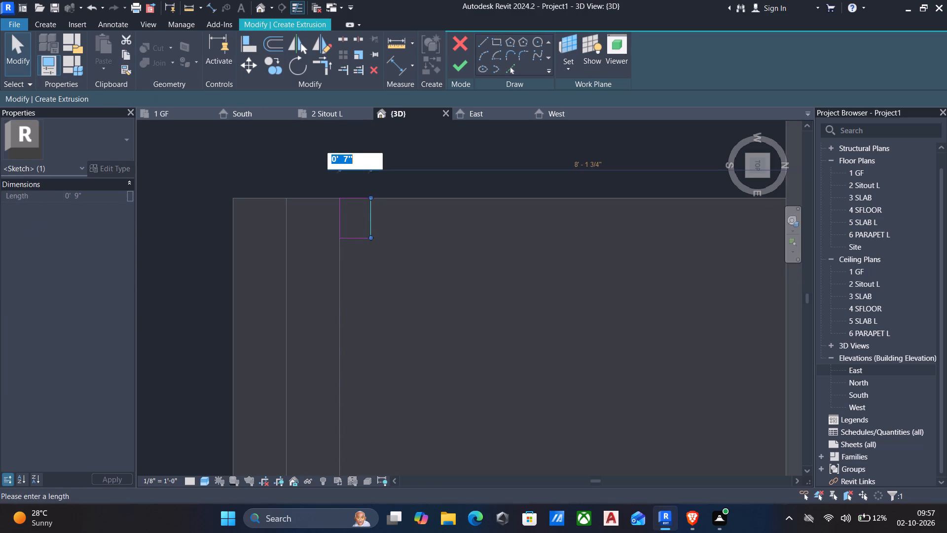
pyautogui.press('9')
pyautogui.hotkey('shift', '"')
pyautogui.press('Return')
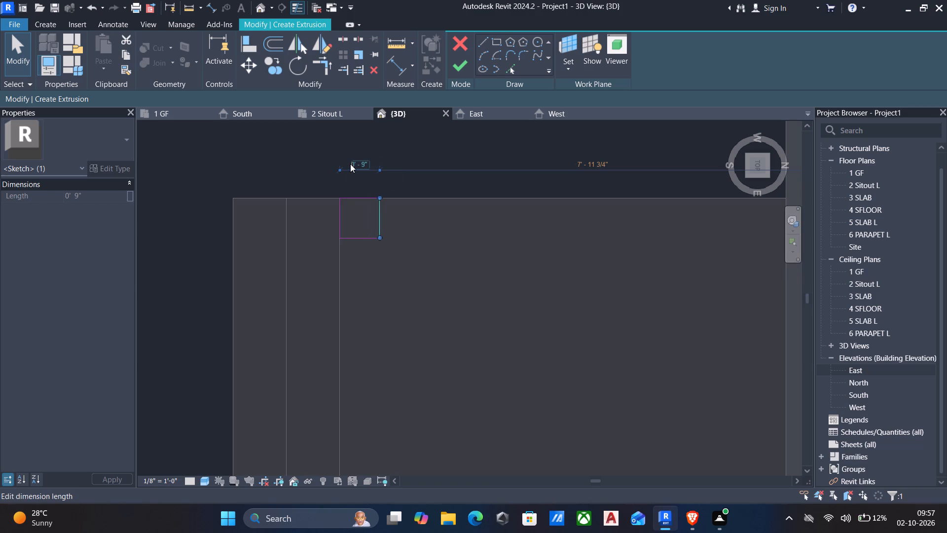
pyautogui.press('Escape')
# Finish the square sketch as a 1' high column extrusion on the landing corner.
pyautogui.scroll(-4, 360, 175)
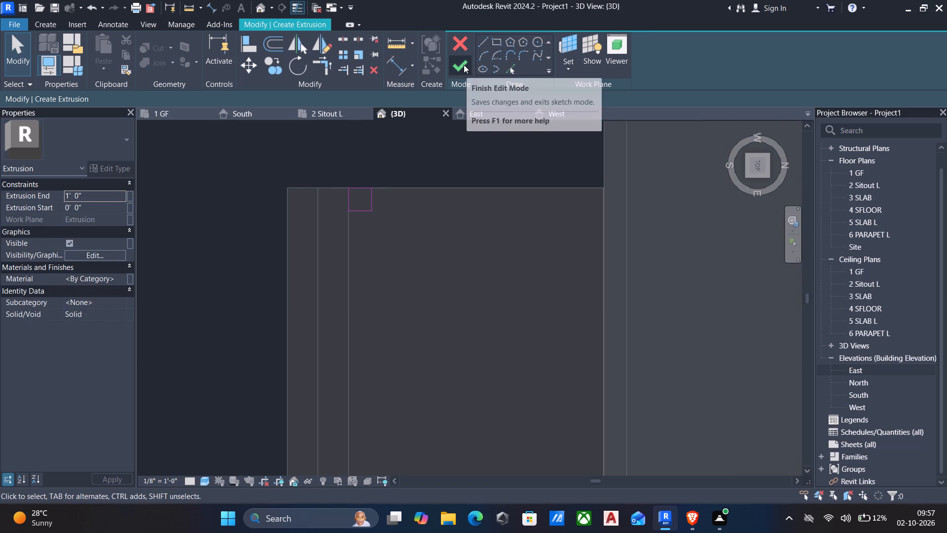
pyautogui.click(464, 65)
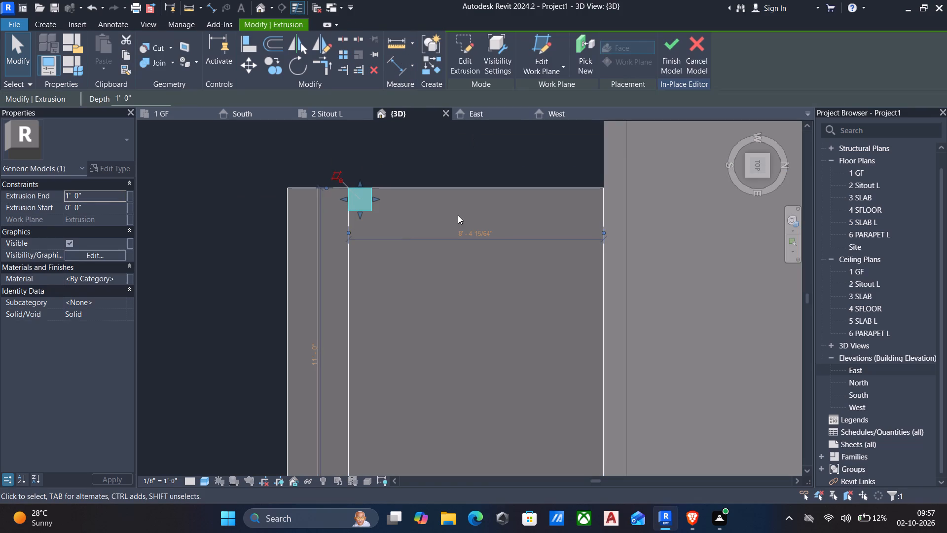
pyautogui.click(410, 111)
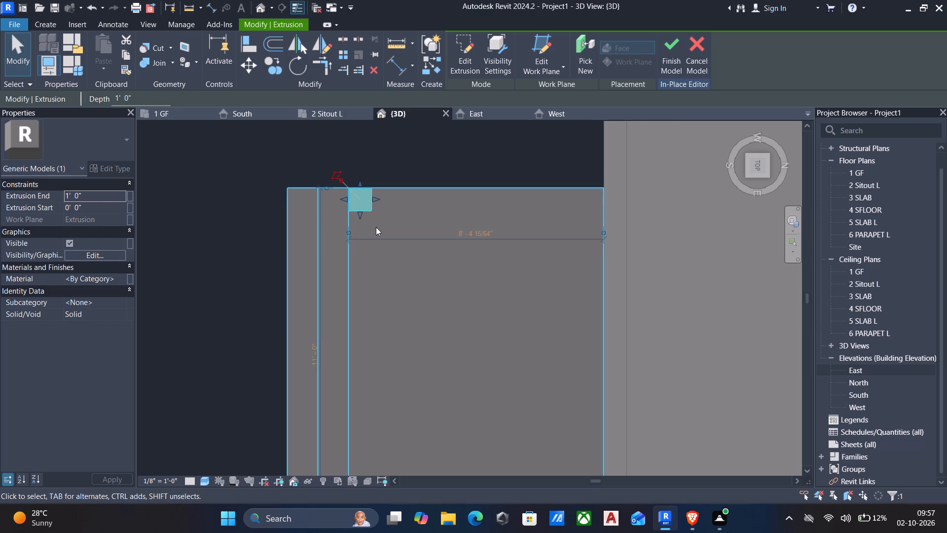
pyautogui.scroll(2, 375, 227)
pyautogui.scroll(-4, 399, 145)
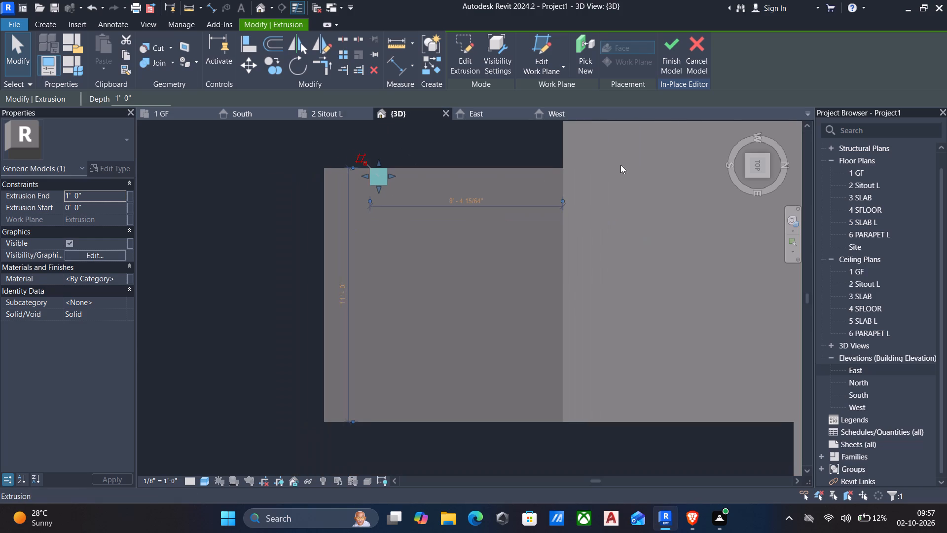
pyautogui.click(749, 175)
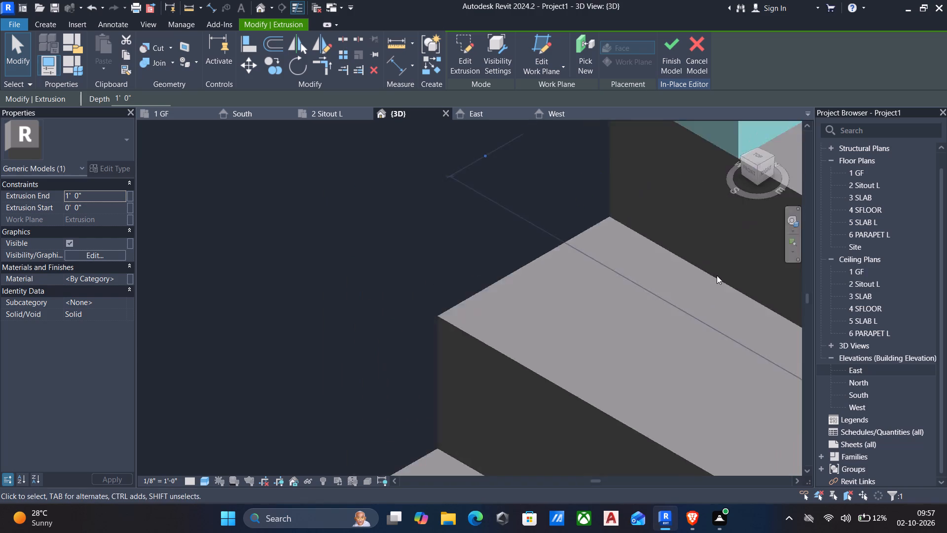
pyautogui.scroll(-16, 706, 273)
pyautogui.moveTo(696, 266); pyautogui.dragTo(687, 271, button='middle')
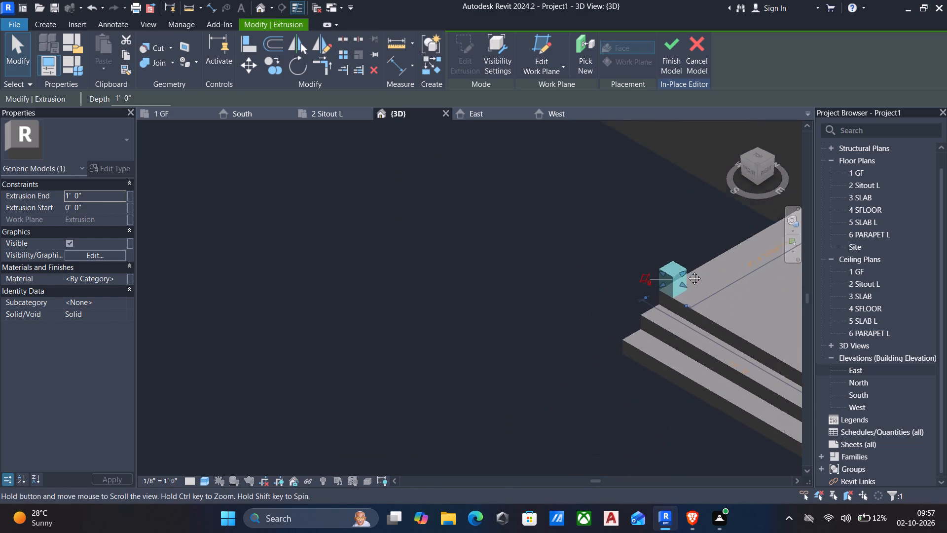
pyautogui.moveTo(687, 271); pyautogui.dragTo(627, 283, button='middle')
pyautogui.scroll(-6, 623, 283)
pyautogui.moveTo(575, 216); pyautogui.dragTo(542, 236, button='middle')
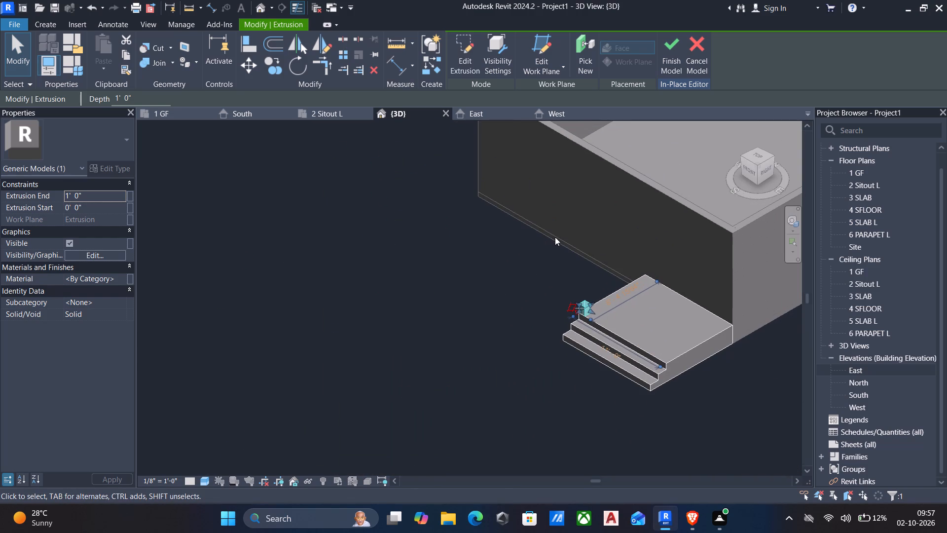
pyautogui.press('Escape')
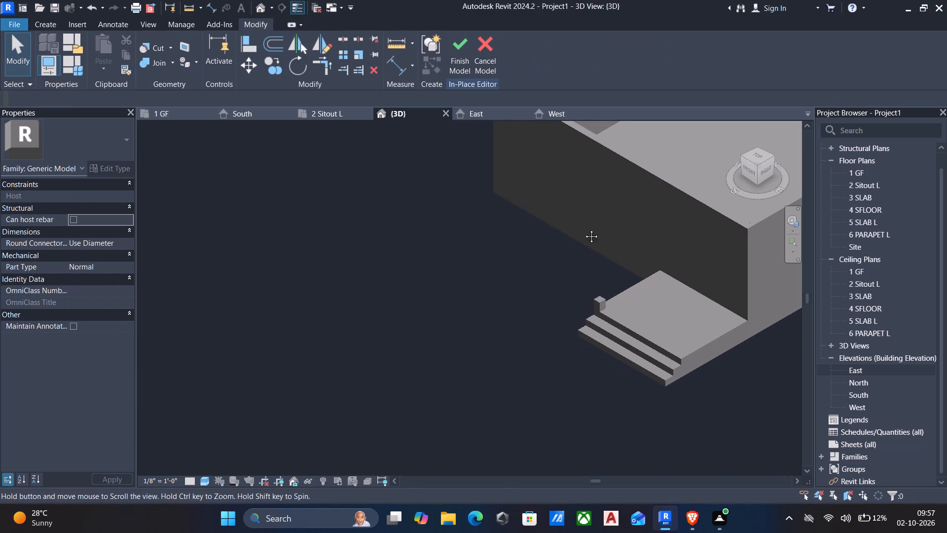
# Finish the in-place sitout model and return to the project.
pyautogui.keyDown('shift'); pyautogui.moveTo(579, 230); pyautogui.dragTo(609, 222, button='middle'); pyautogui.keyUp('shift')
pyautogui.moveTo(609, 222); pyautogui.dragTo(591, 263, button='middle')
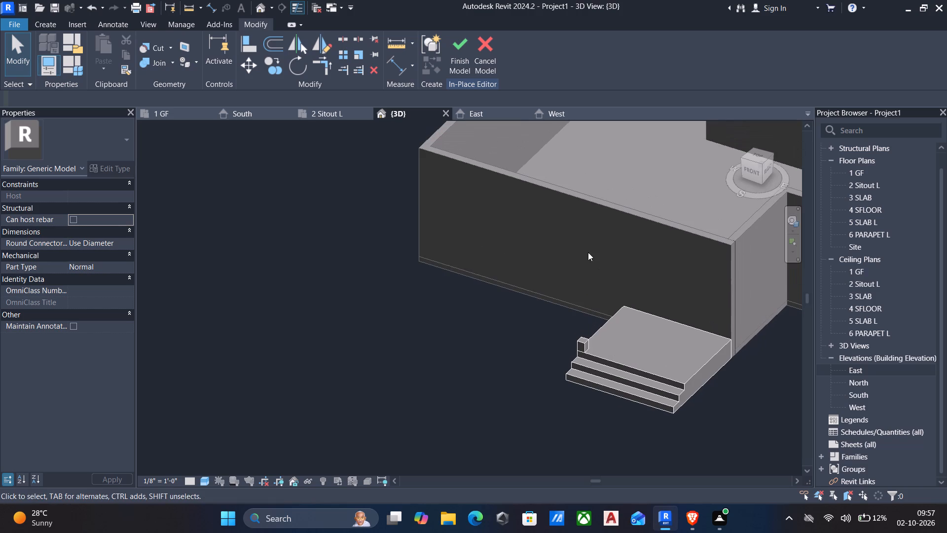
pyautogui.write('al')
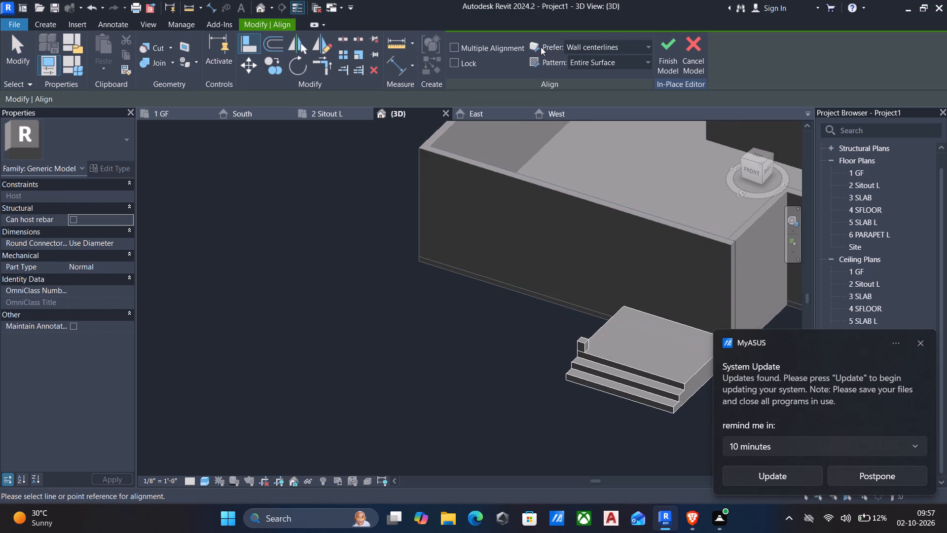
pyautogui.click(656, 40)
pyautogui.click(665, 46)
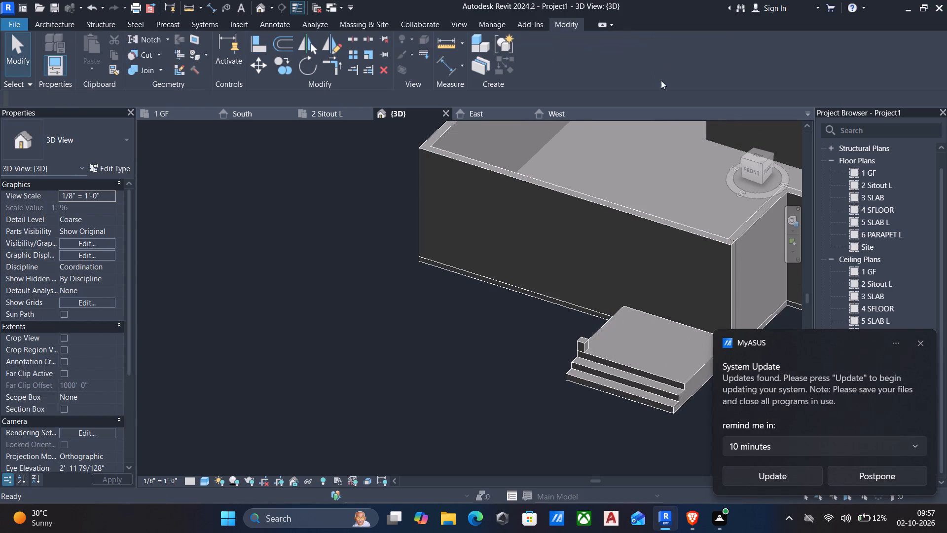
# Align the top of the landing's corner column with the top face of the adjacent 9" house wall.
pyautogui.write('al')
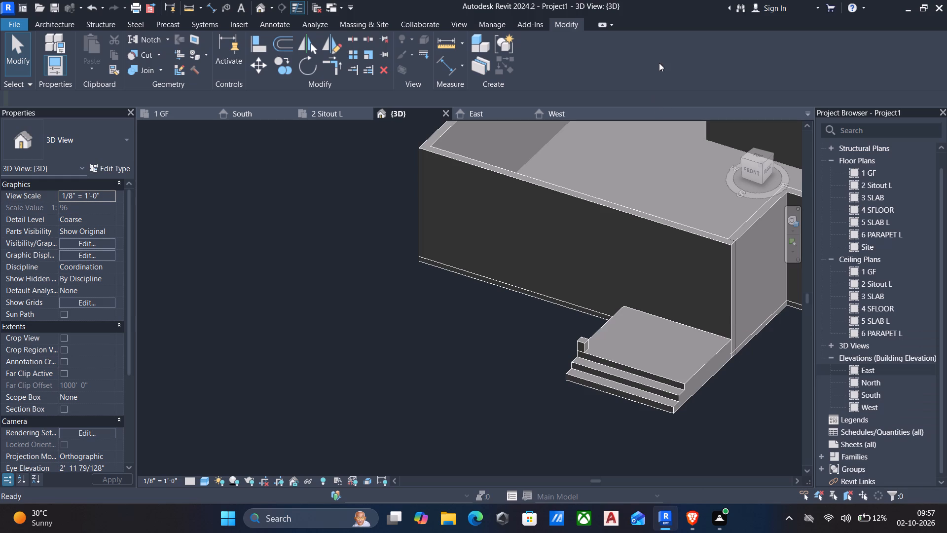
pyautogui.press('Escape')
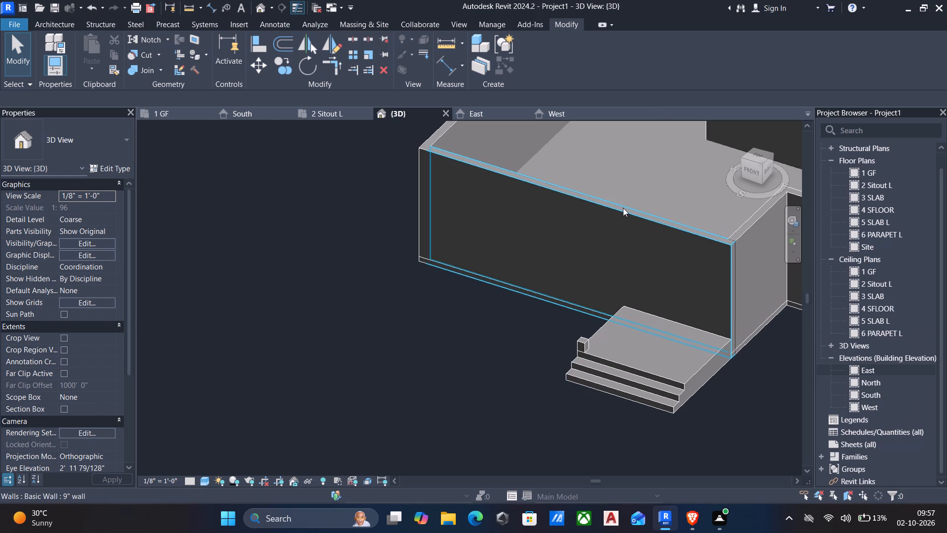
pyautogui.write('al')
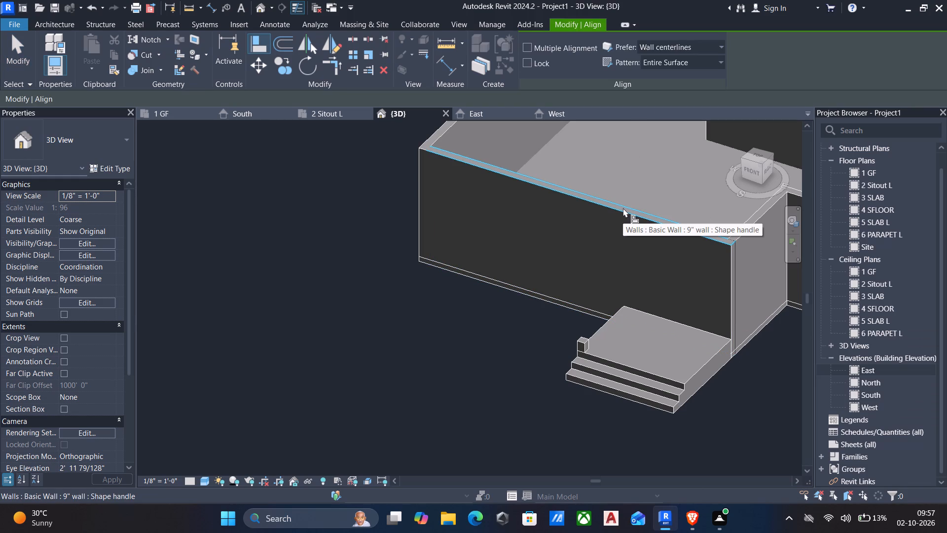
pyautogui.click(623, 208)
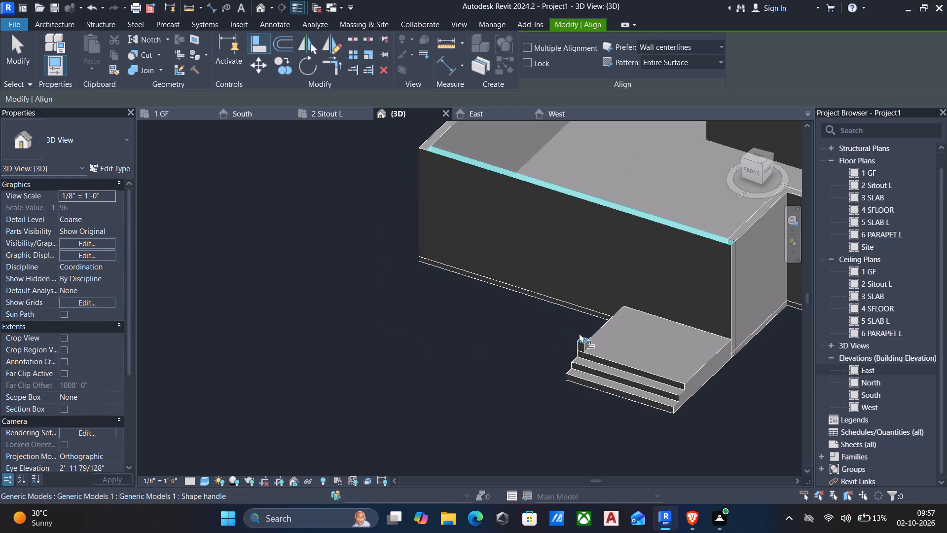
pyautogui.click(581, 338)
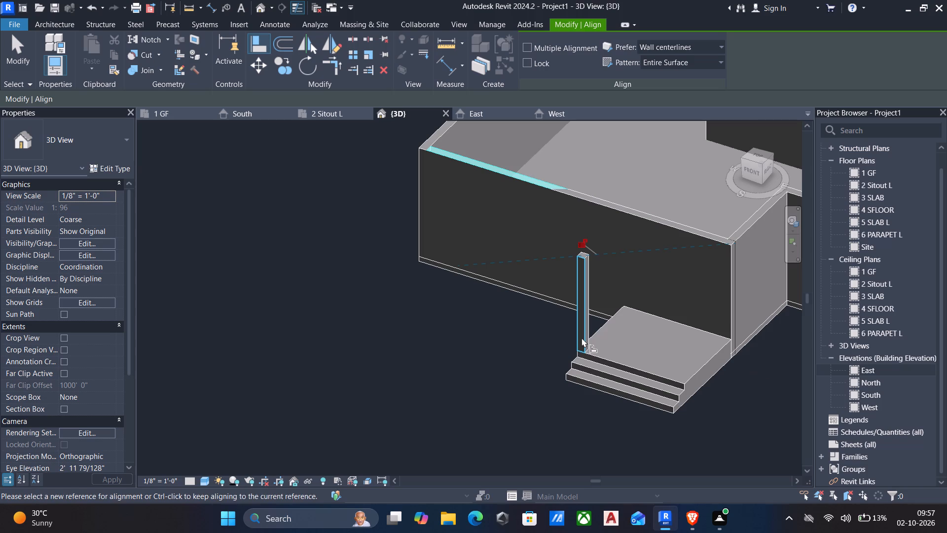
pyautogui.press('Escape')
pyautogui.scroll(-2, 584, 333)
pyautogui.press('Escape')
pyautogui.keyDown('shift'); pyautogui.moveTo(556, 359); pyautogui.dragTo(569, 358, button='middle'); pyautogui.keyUp('shift')
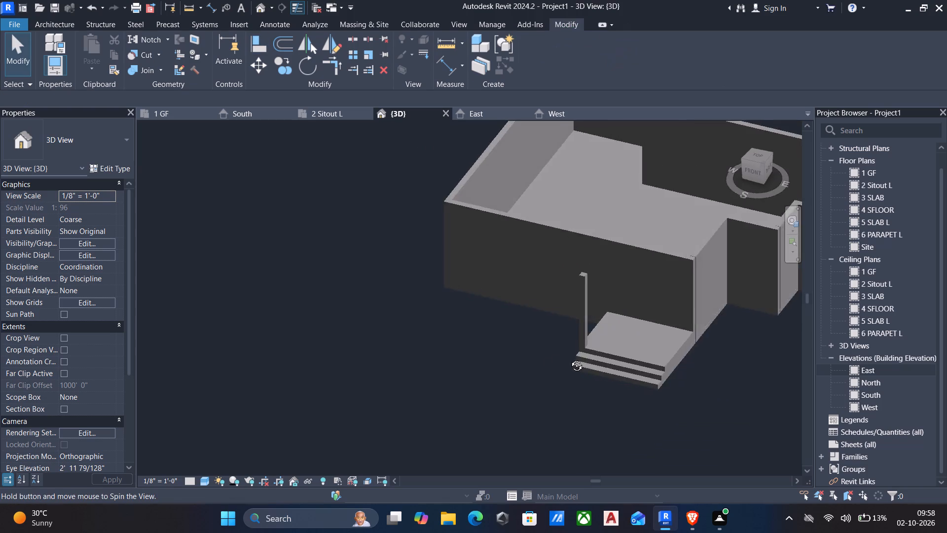
pyautogui.keyDown('shift'); pyautogui.moveTo(569, 358); pyautogui.dragTo(647, 339, button='middle'); pyautogui.keyUp('shift')
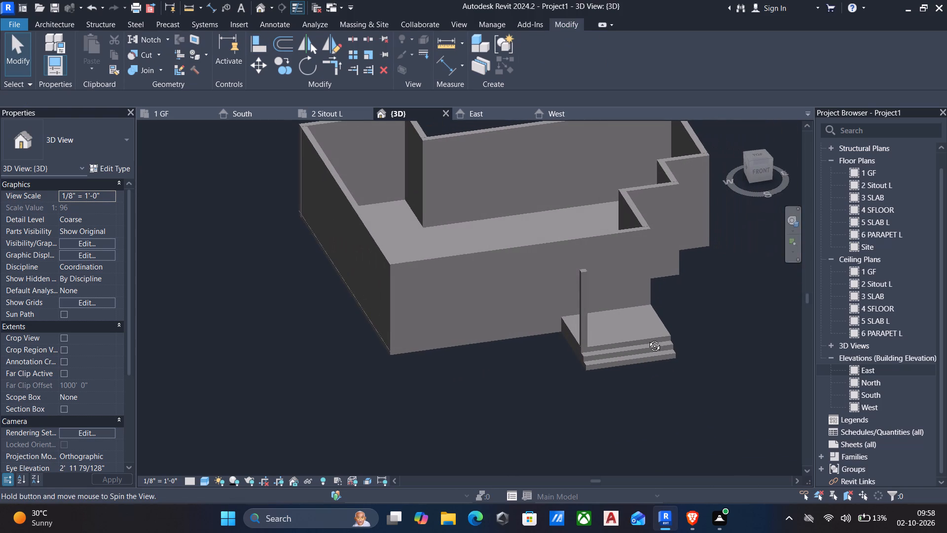
# Stretch the sitout's west side slightly outward past the corner column, keeping the column in place.
pyautogui.keyDown('shift'); pyautogui.moveTo(647, 339); pyautogui.dragTo(605, 365, button='middle'); pyautogui.keyUp('shift')
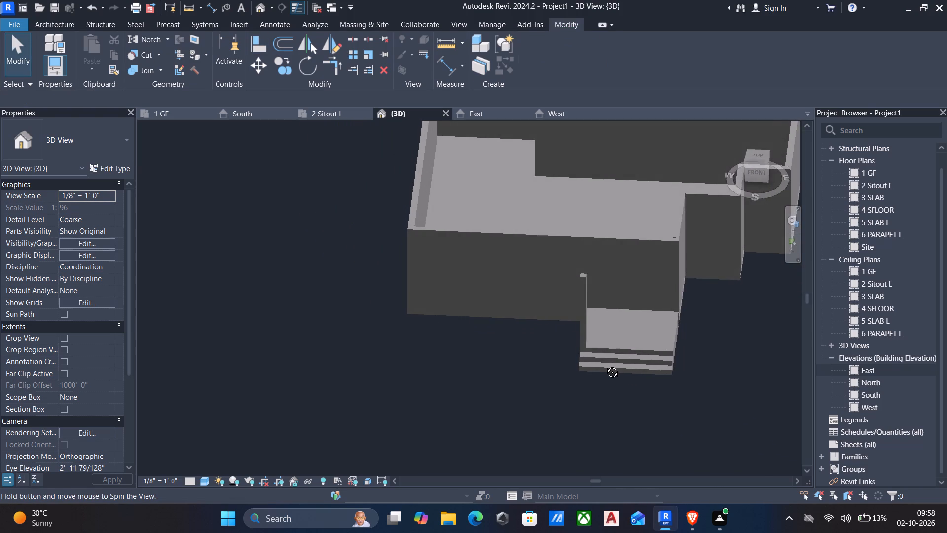
pyautogui.keyDown('shift'); pyautogui.moveTo(605, 365); pyautogui.dragTo(600, 365, button='middle'); pyautogui.keyUp('shift')
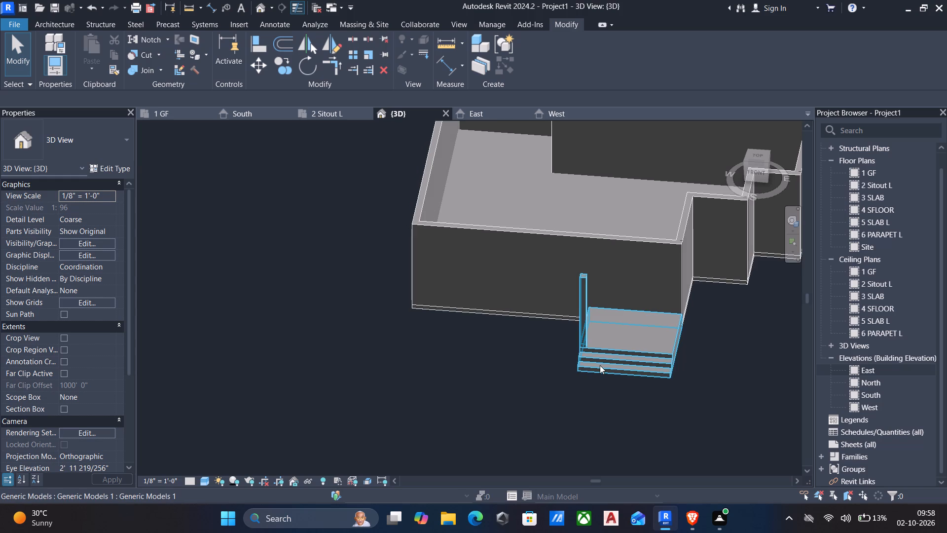
pyautogui.scroll(3, 585, 352)
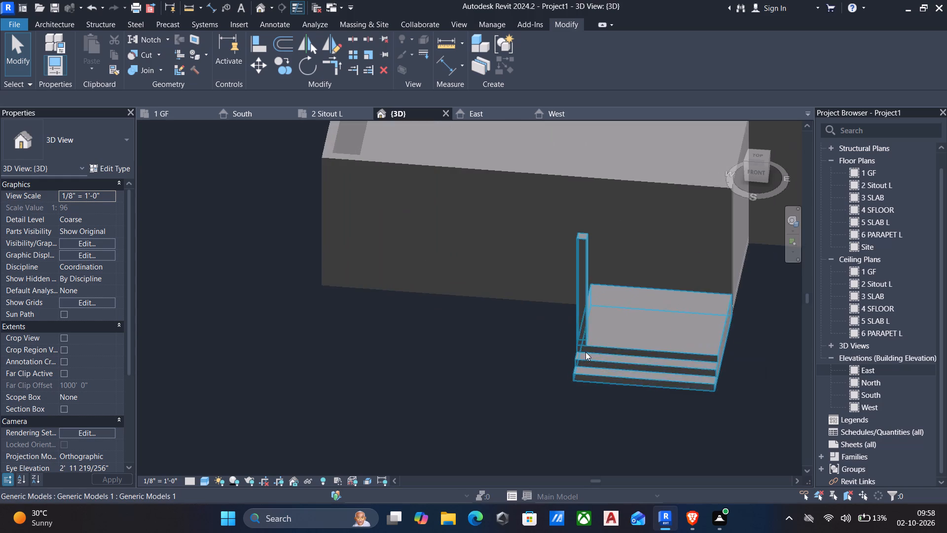
pyautogui.click(585, 352)
pyautogui.scroll(-1, 570, 348)
pyautogui.keyDown('shift'); pyautogui.moveTo(526, 350); pyautogui.dragTo(585, 343, button='middle'); pyautogui.keyUp('shift')
pyautogui.scroll(4, 596, 354)
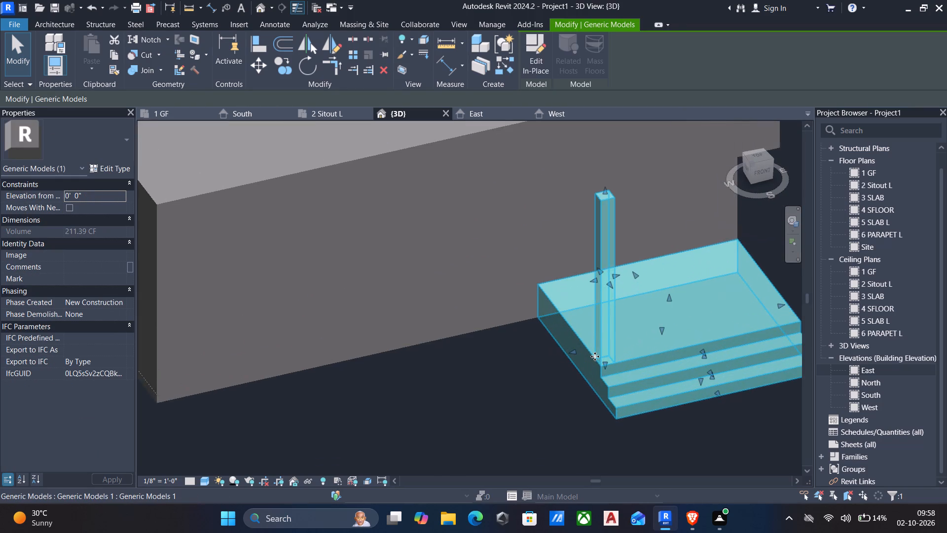
pyautogui.scroll(6, 591, 360)
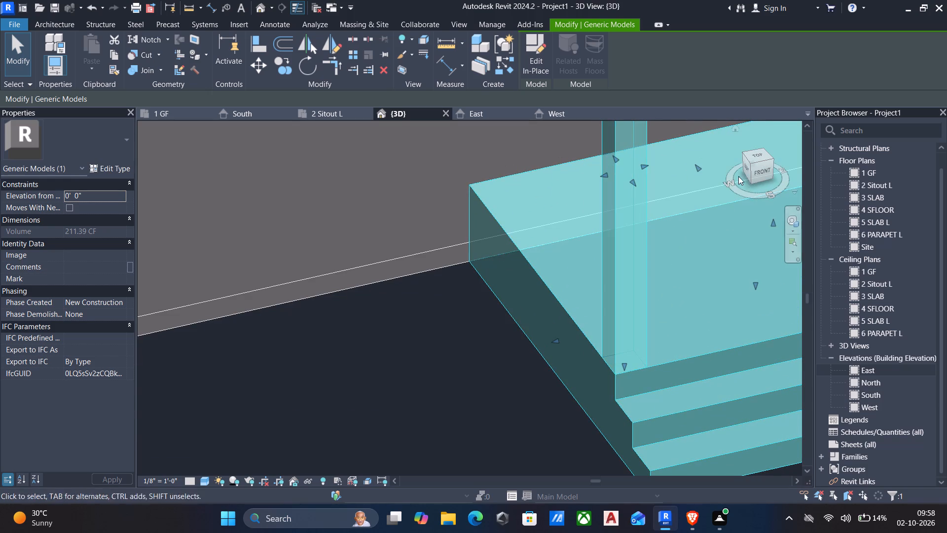
pyautogui.click(757, 176)
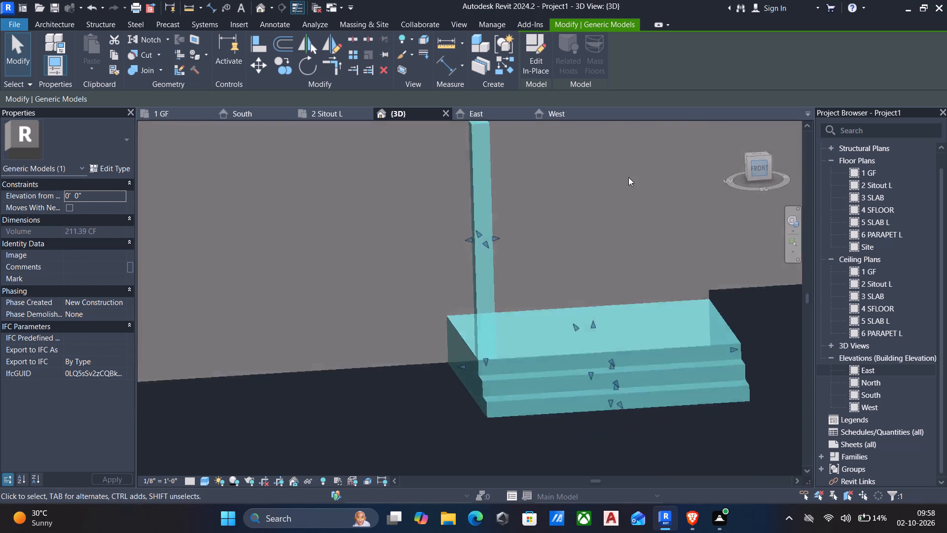
pyautogui.scroll(8, 361, 400)
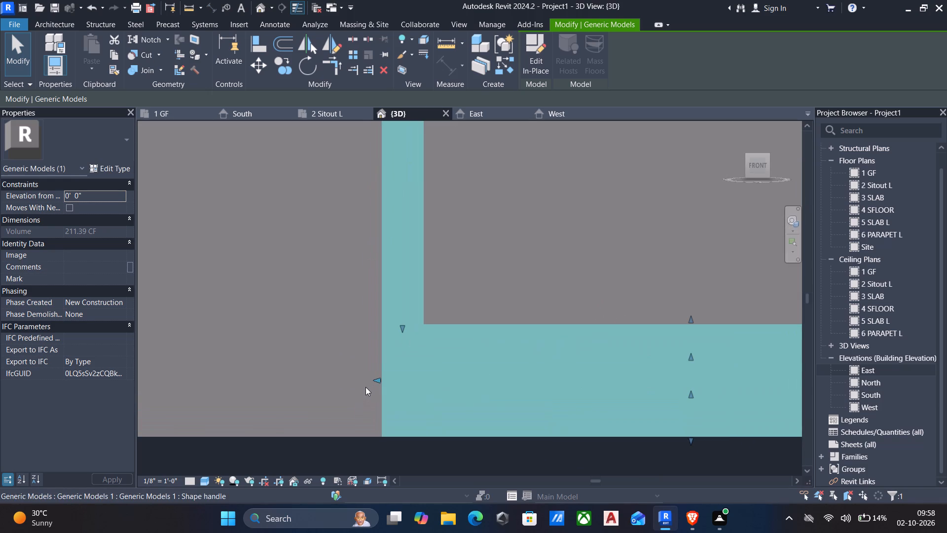
pyautogui.click(375, 378)
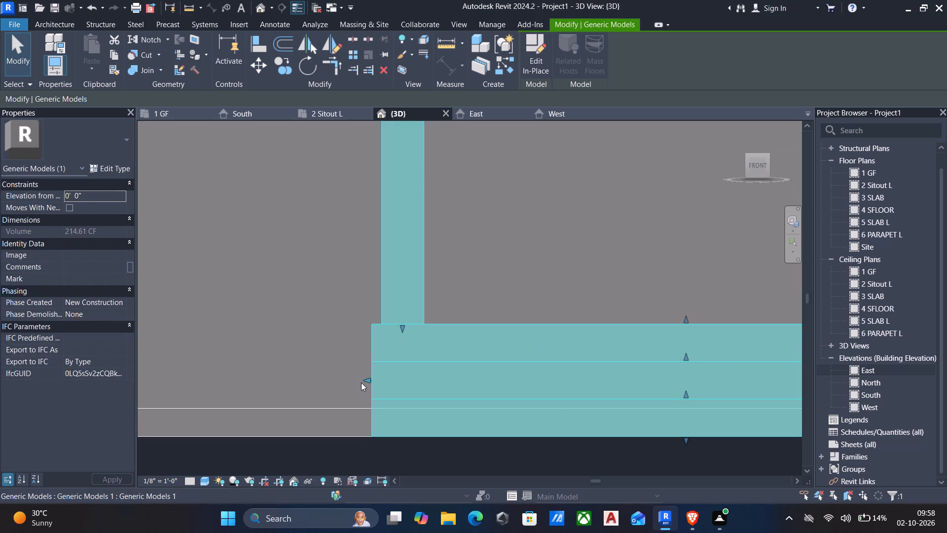
pyautogui.click(364, 380)
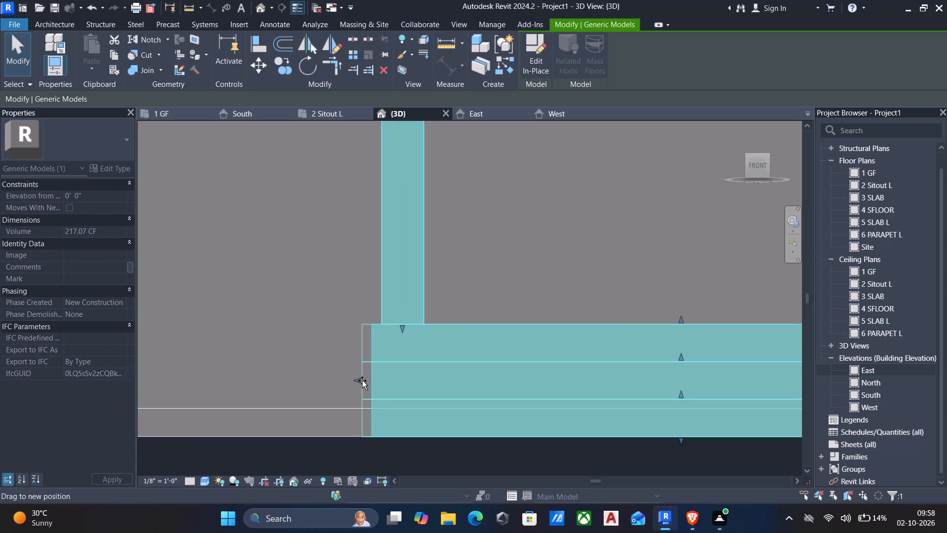
pyautogui.press('Escape')
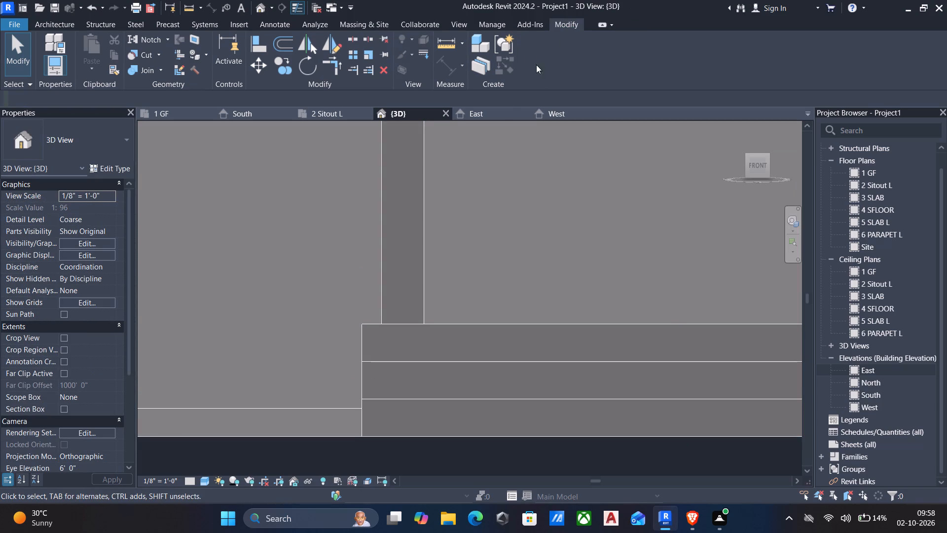
# Align the east side of the sitout landing and steps with the 6" floor's east edge at the next projecting house wall.
pyautogui.scroll(-5, 337, 197)
pyautogui.keyDown('shift'); pyautogui.moveTo(381, 217); pyautogui.dragTo(376, 230, button='middle'); pyautogui.keyUp('shift')
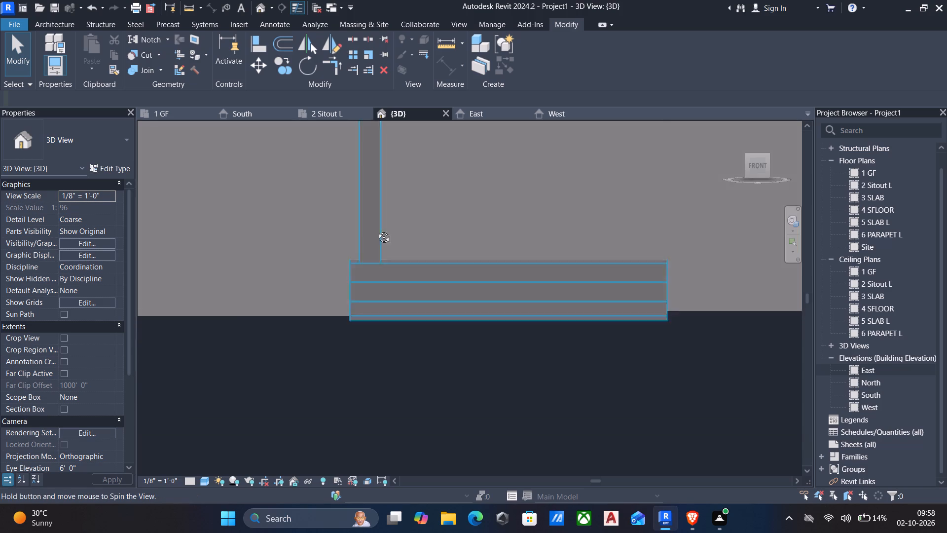
pyautogui.keyDown('shift'); pyautogui.moveTo(376, 230); pyautogui.dragTo(452, 301, button='middle'); pyautogui.keyUp('shift')
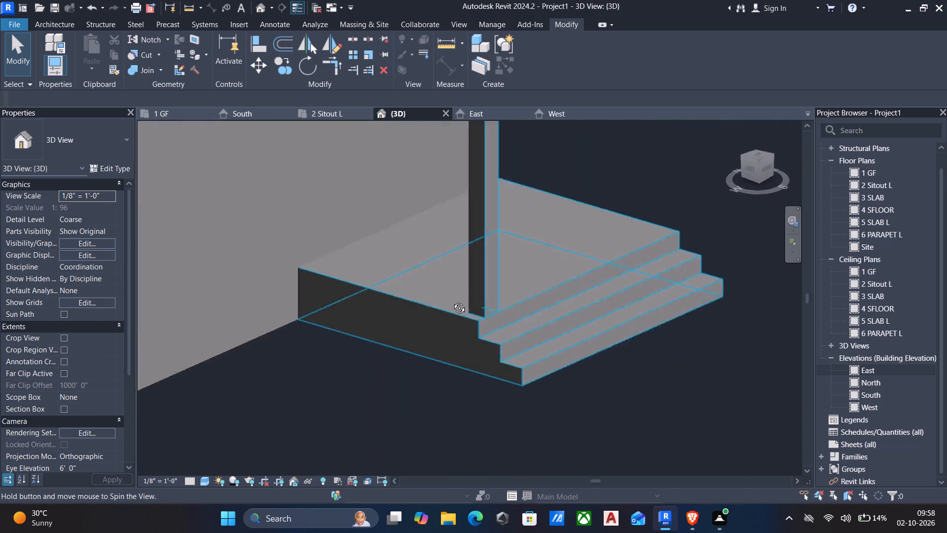
pyautogui.keyDown('shift'); pyautogui.moveTo(452, 301); pyautogui.dragTo(340, 308, button='middle'); pyautogui.keyUp('shift')
pyautogui.scroll(-4, 344, 306)
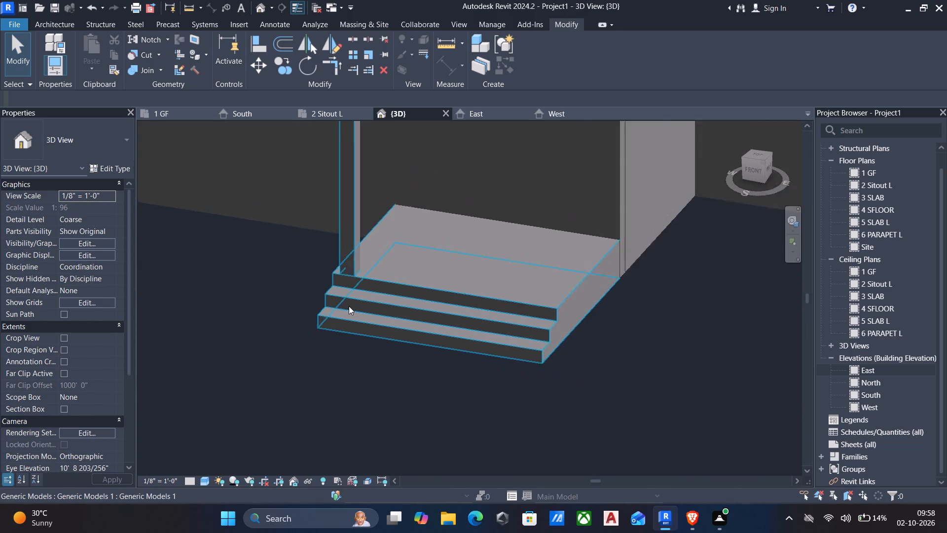
pyautogui.scroll(-2, 349, 306)
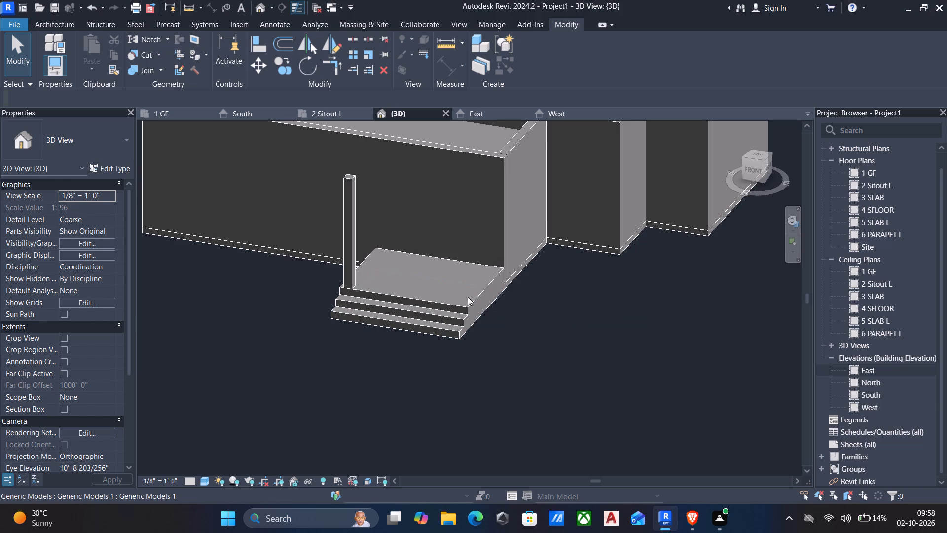
pyautogui.write('al')
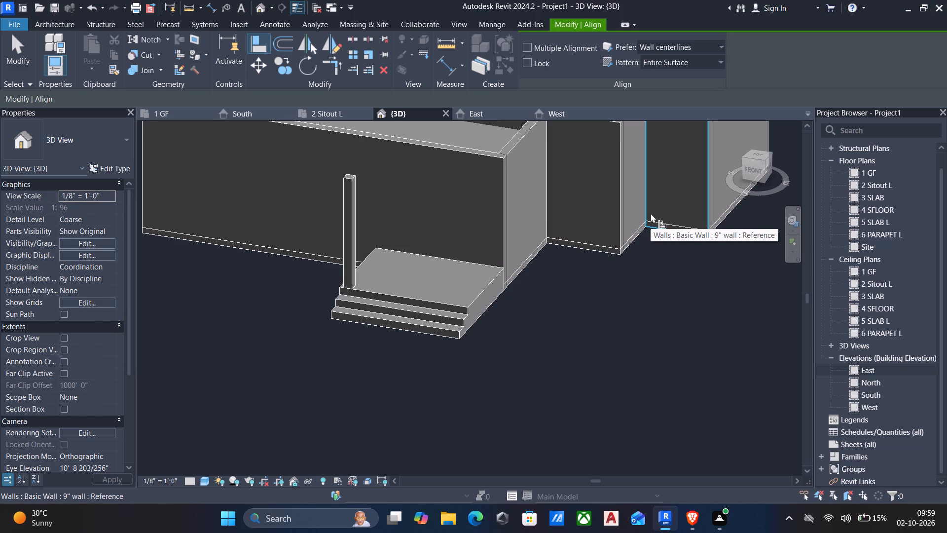
pyautogui.click(622, 248)
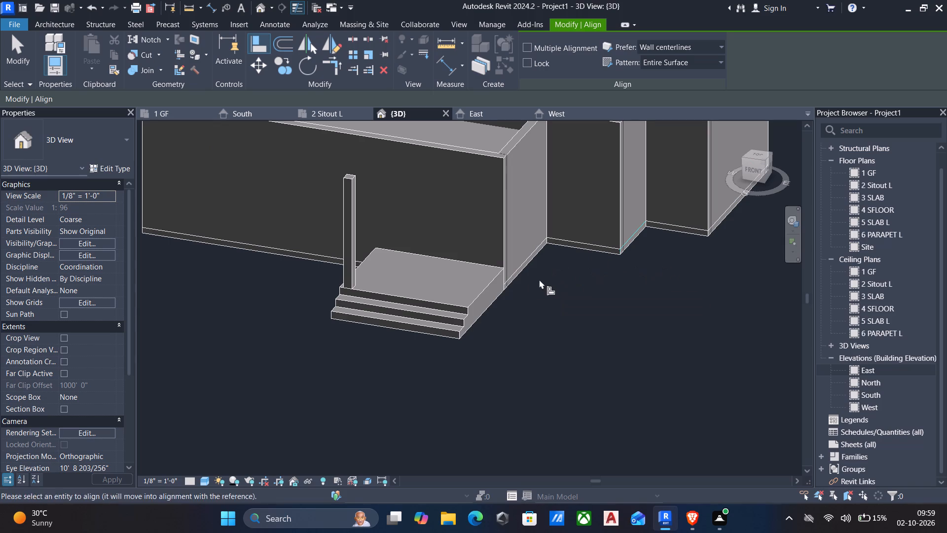
pyautogui.click(473, 300)
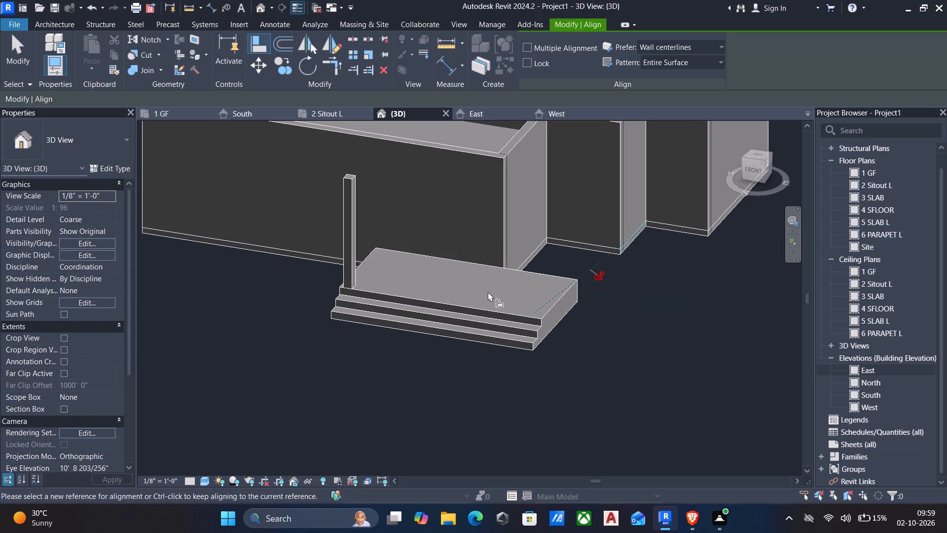
pyautogui.press('Escape')
pyautogui.scroll(-2, 509, 315)
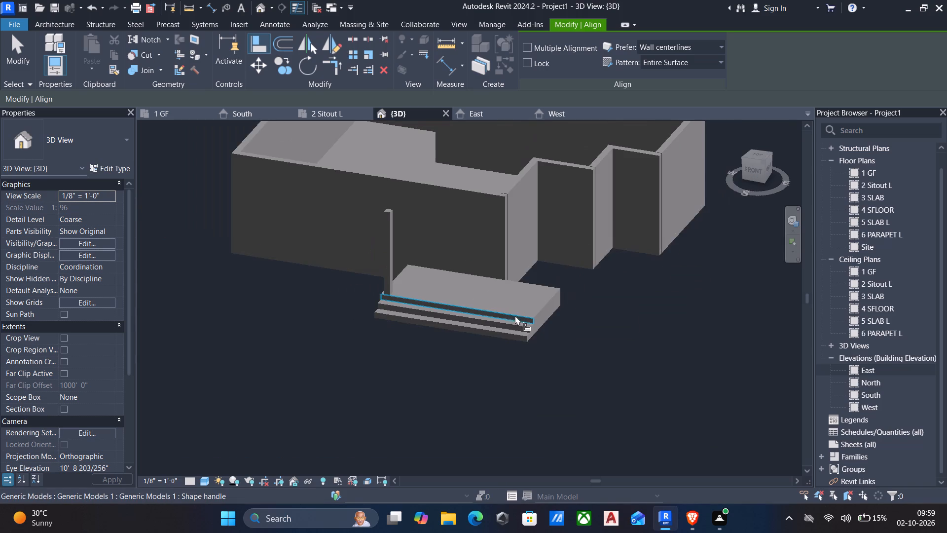
pyautogui.keyDown('shift'); pyautogui.moveTo(524, 314); pyautogui.dragTo(248, 272, button='middle'); pyautogui.keyUp('shift')
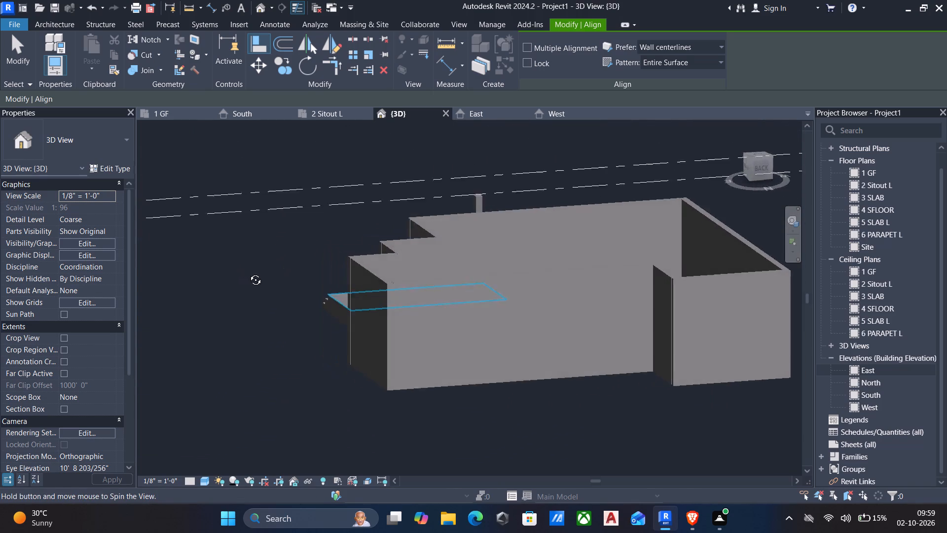
pyautogui.keyDown('shift'); pyautogui.moveTo(248, 272); pyautogui.dragTo(355, 296, button='middle'); pyautogui.keyUp('shift')
pyautogui.press('Escape')
# Open the sitout model for in-place editing.
pyautogui.scroll(4, 432, 330)
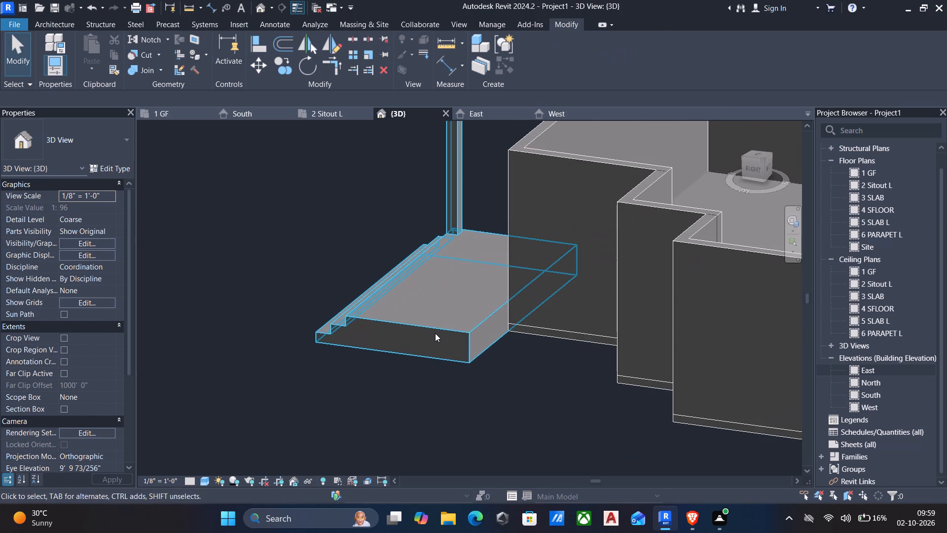
pyautogui.click(435, 333)
pyautogui.click(522, 58)
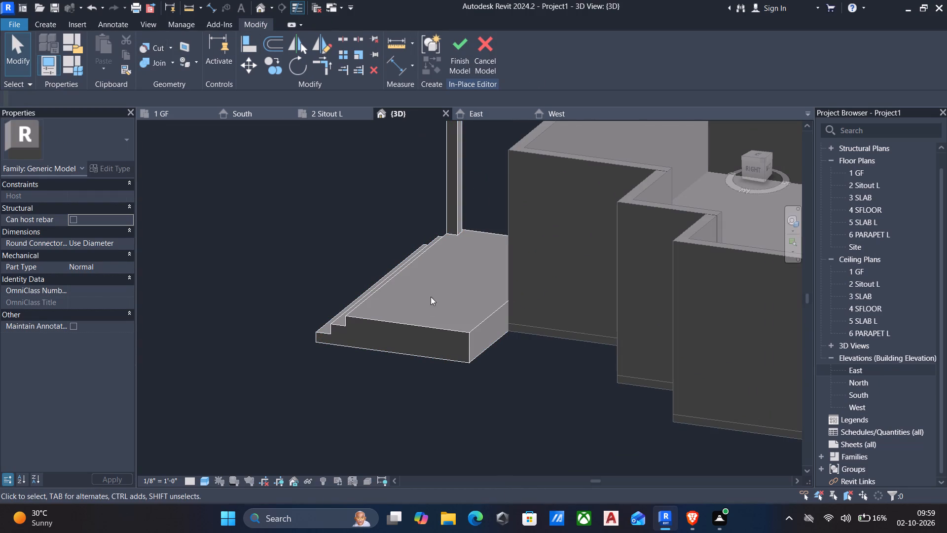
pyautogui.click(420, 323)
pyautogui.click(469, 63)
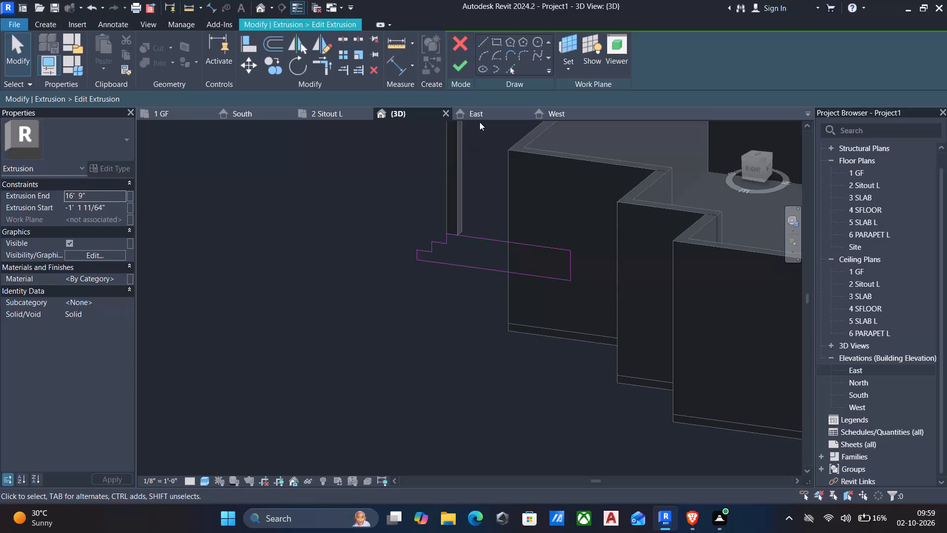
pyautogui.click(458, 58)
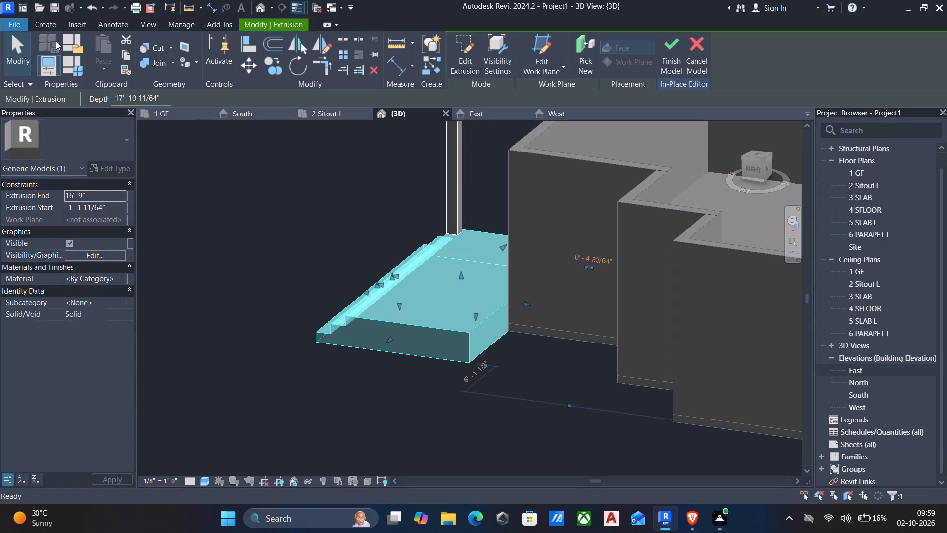
# Extrude a rectangle about 6'-10 1/2" by 2'-0" by 1' deep from the landing's back face, beside the house wall.
pyautogui.click(41, 21)
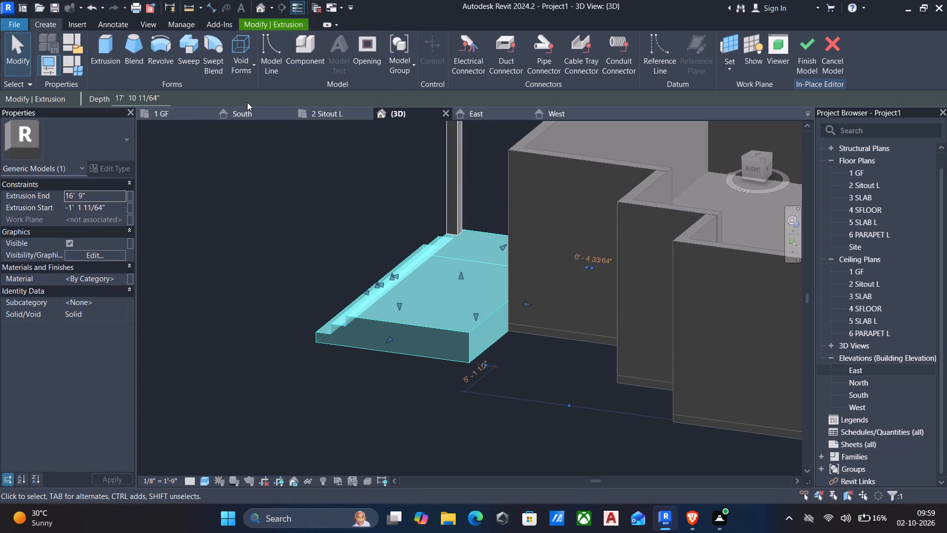
pyautogui.click(106, 49)
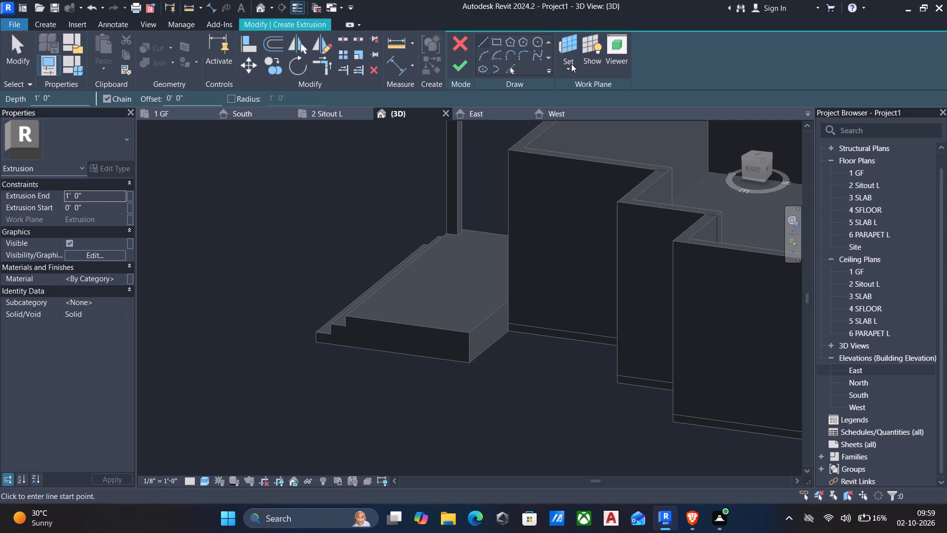
pyautogui.click(572, 64)
pyautogui.click(584, 118)
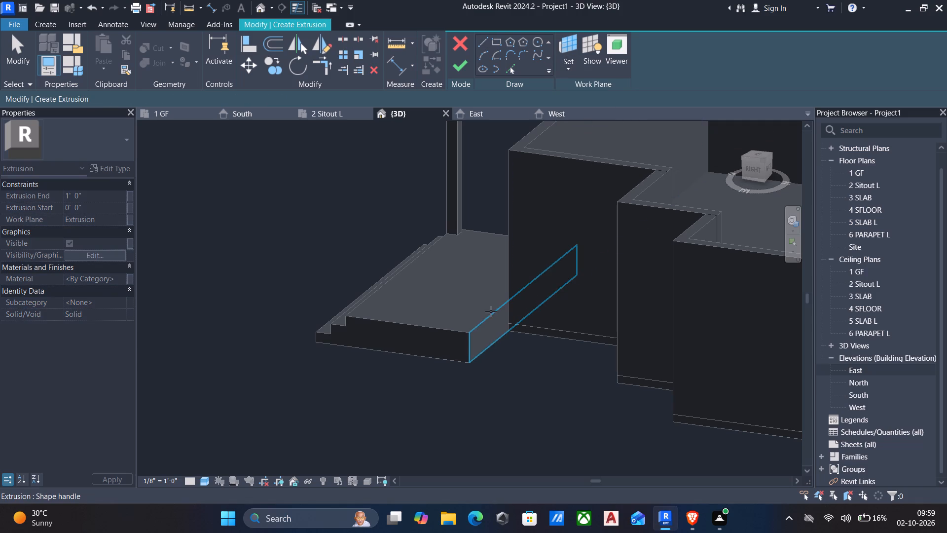
pyautogui.click(484, 327)
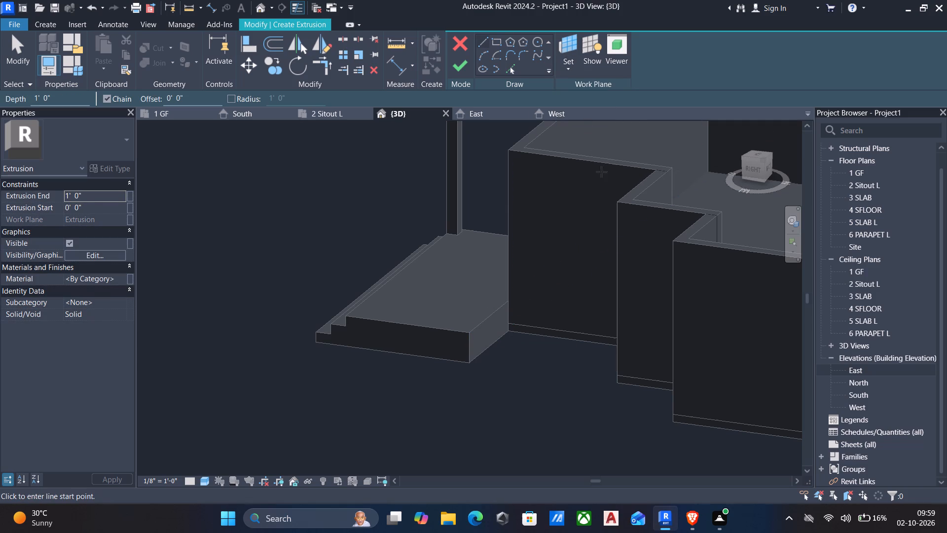
pyautogui.click(495, 44)
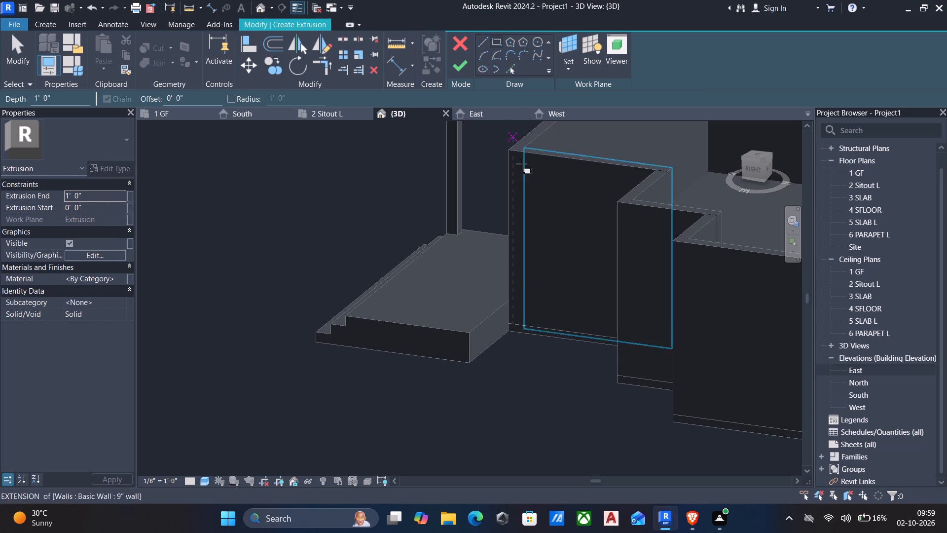
pyautogui.scroll(5, 509, 327)
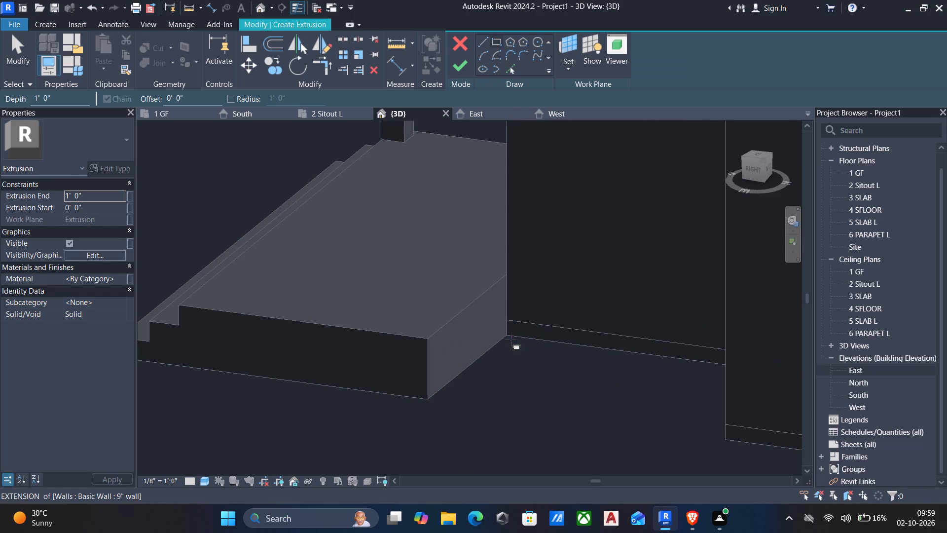
pyautogui.click(510, 338)
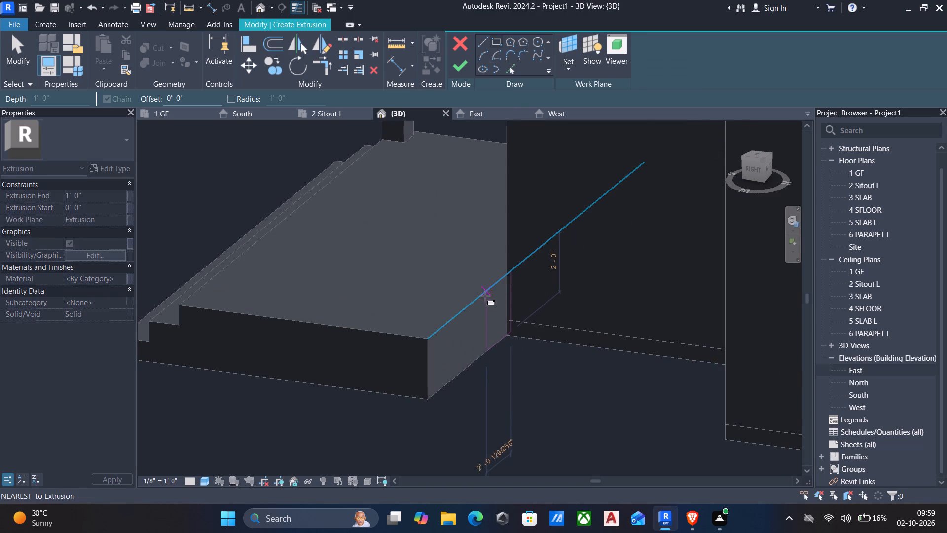
pyautogui.click(429, 342)
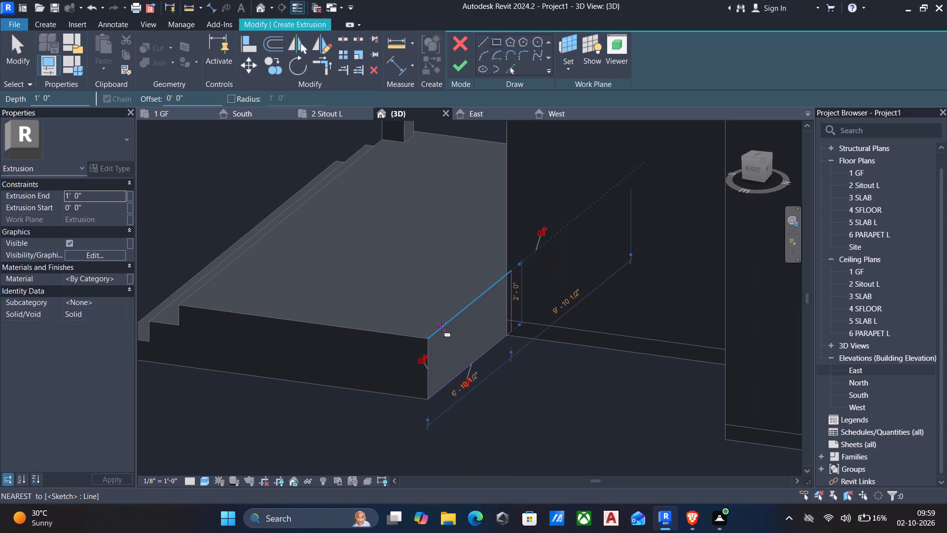
pyautogui.press('Escape')
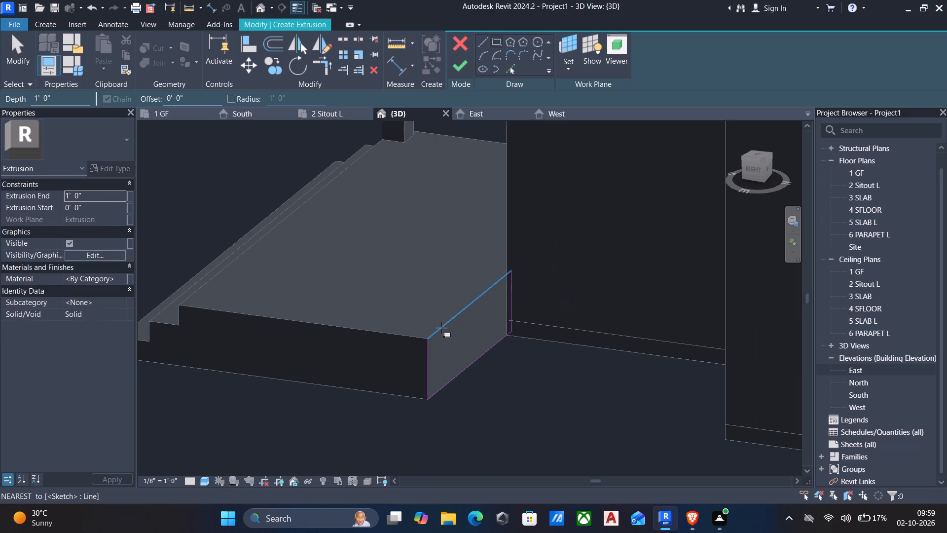
pyautogui.click(460, 73)
pyautogui.scroll(-4, 500, 246)
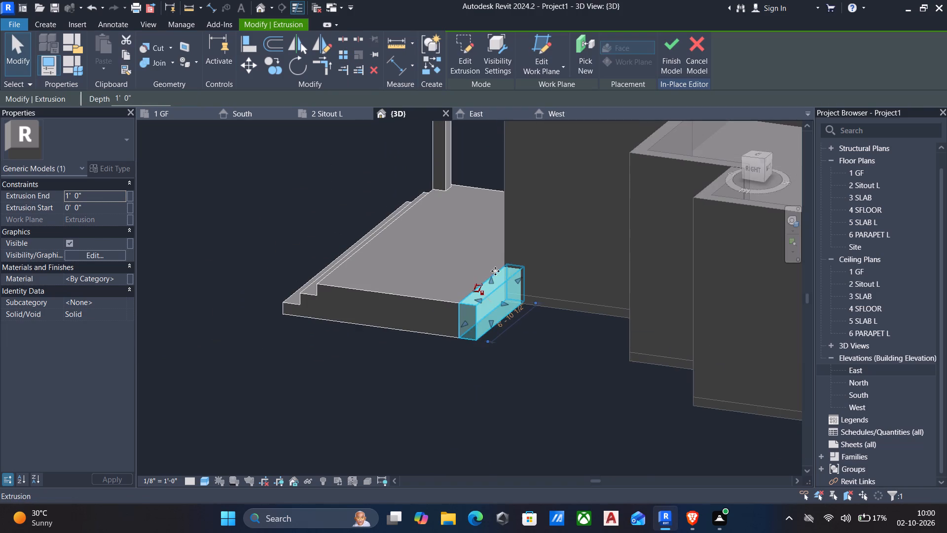
# Align the new extrusion's east face with the 6" floor's edge at the next projecting house wall and finish the in-place model.
pyautogui.press('Escape')
pyautogui.write('al')
pyautogui.scroll(-3, 421, 340)
pyautogui.scroll(1, 415, 350)
pyautogui.keyDown('shift'); pyautogui.moveTo(460, 342); pyautogui.dragTo(555, 320, button='middle'); pyautogui.keyUp('shift')
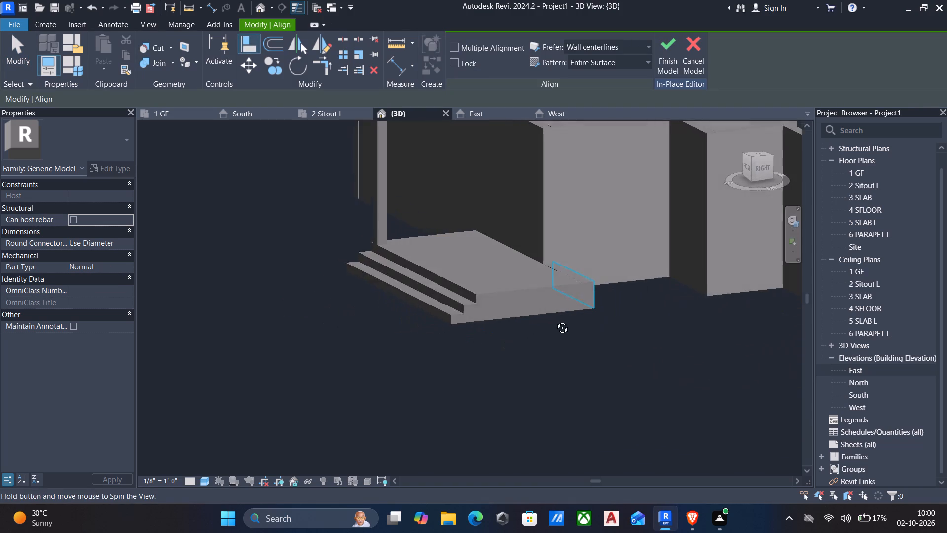
pyautogui.keyDown('shift'); pyautogui.moveTo(555, 320); pyautogui.dragTo(565, 317, button='middle'); pyautogui.keyUp('shift')
pyautogui.click(704, 283)
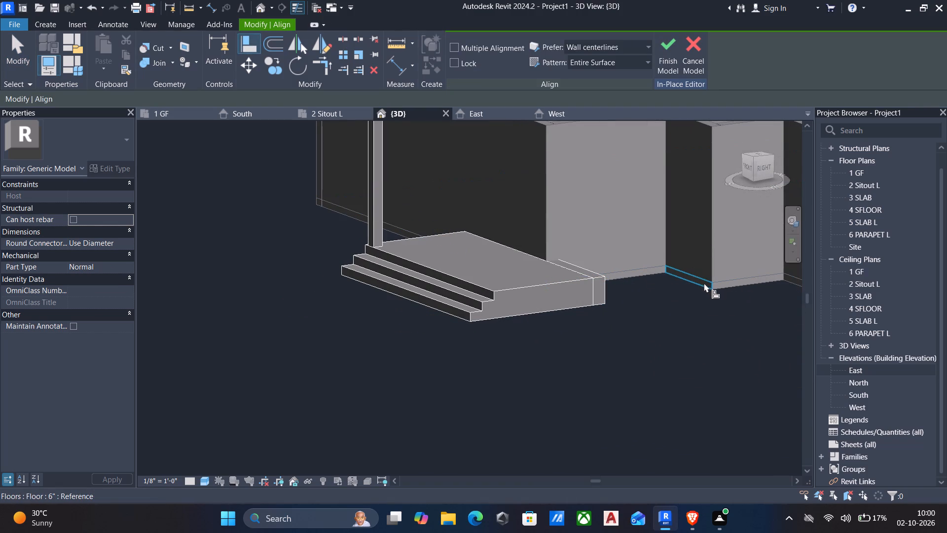
pyautogui.keyDown('shift'); pyautogui.moveTo(637, 290); pyautogui.dragTo(517, 319, button='middle'); pyautogui.keyUp('shift')
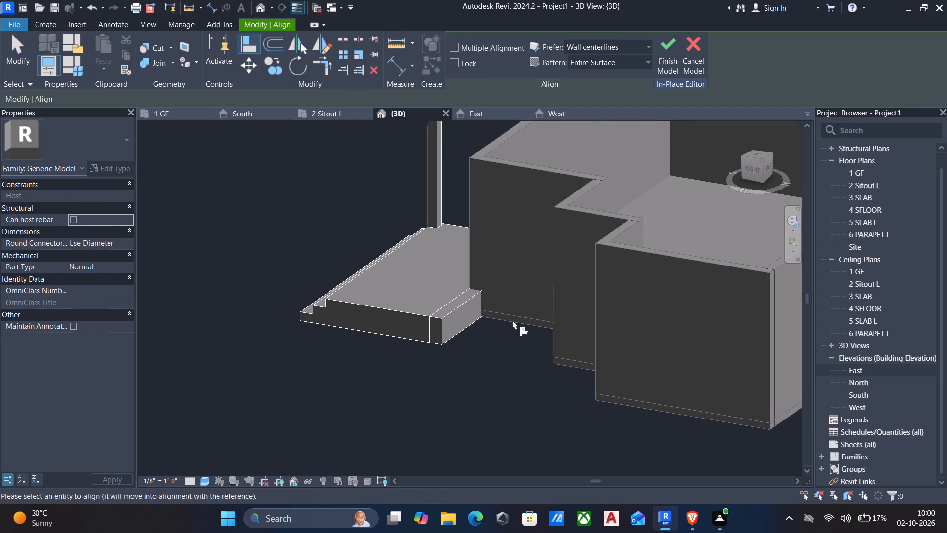
pyautogui.click(454, 315)
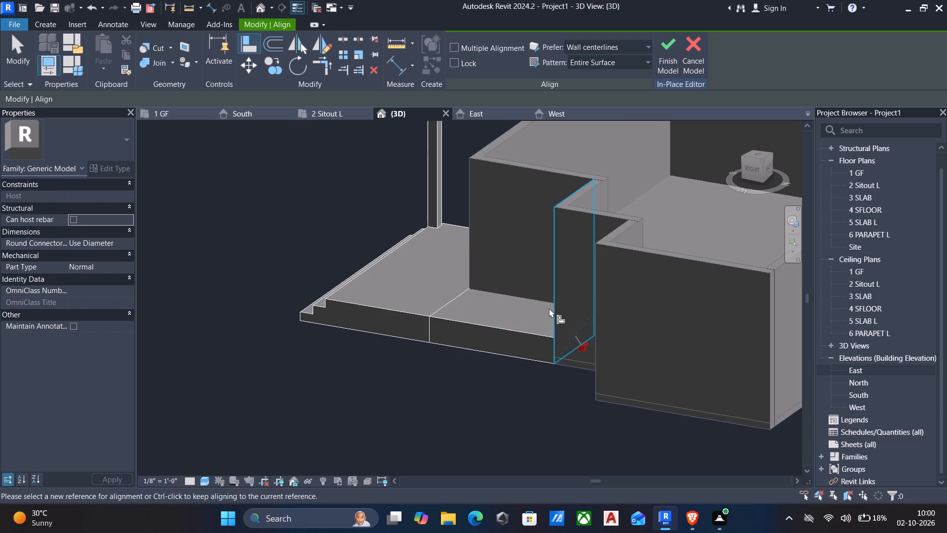
pyautogui.click(671, 41)
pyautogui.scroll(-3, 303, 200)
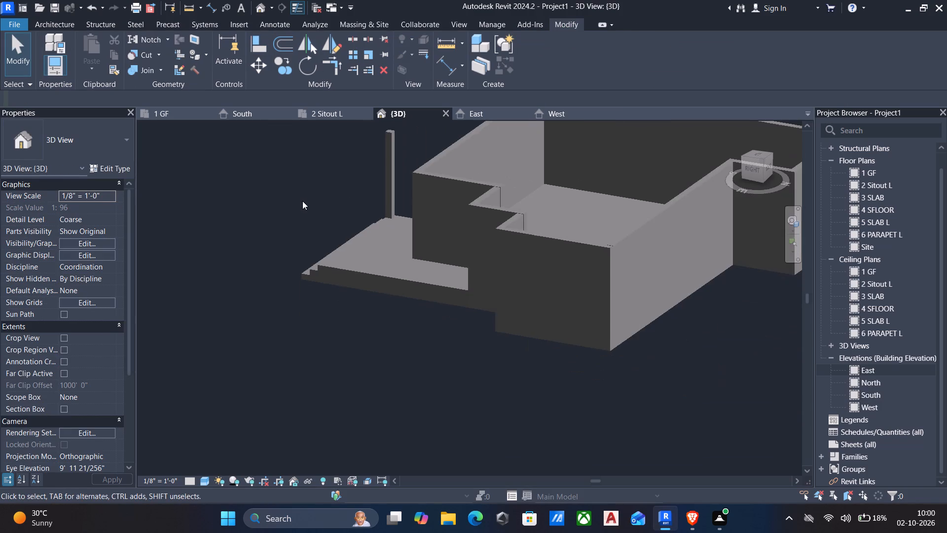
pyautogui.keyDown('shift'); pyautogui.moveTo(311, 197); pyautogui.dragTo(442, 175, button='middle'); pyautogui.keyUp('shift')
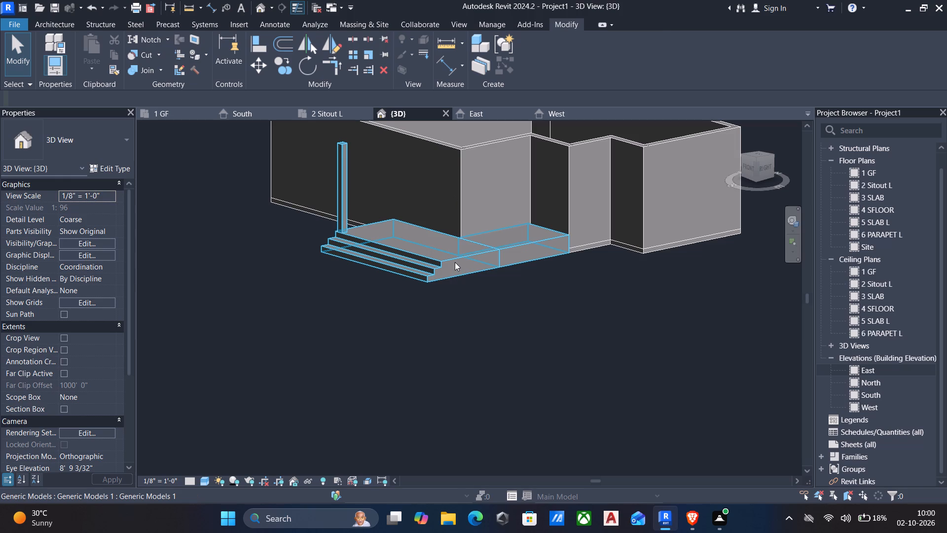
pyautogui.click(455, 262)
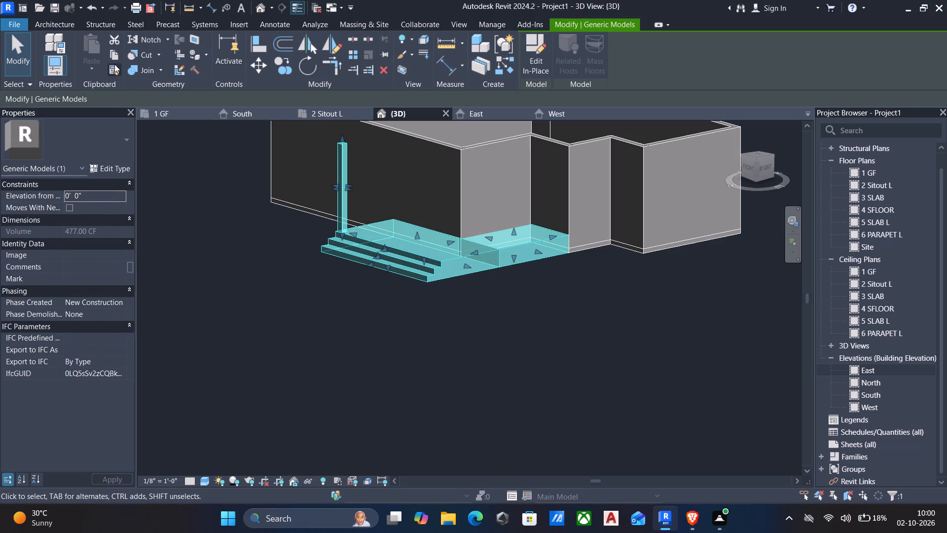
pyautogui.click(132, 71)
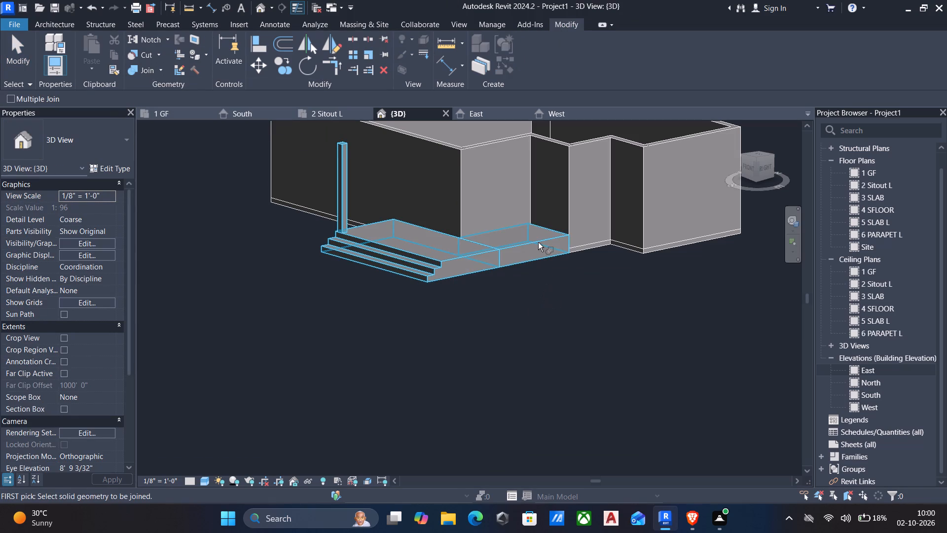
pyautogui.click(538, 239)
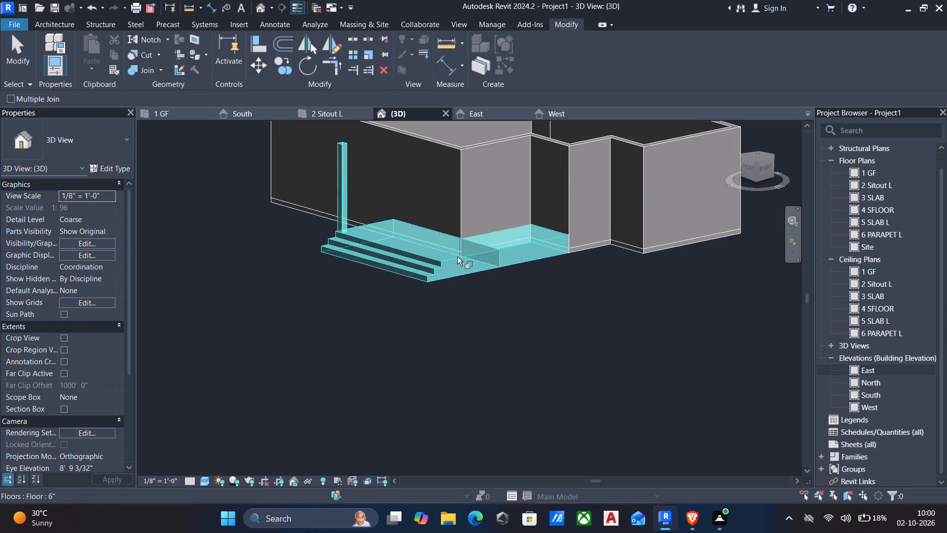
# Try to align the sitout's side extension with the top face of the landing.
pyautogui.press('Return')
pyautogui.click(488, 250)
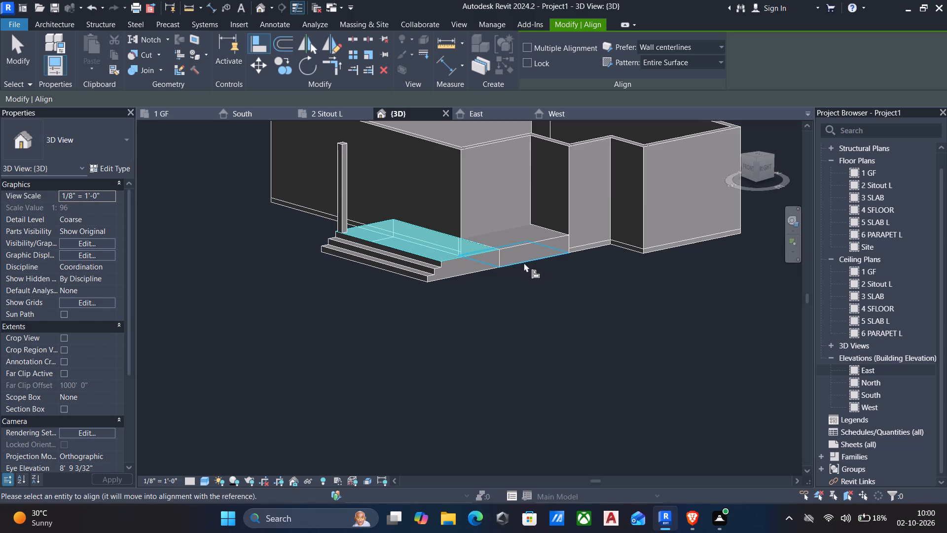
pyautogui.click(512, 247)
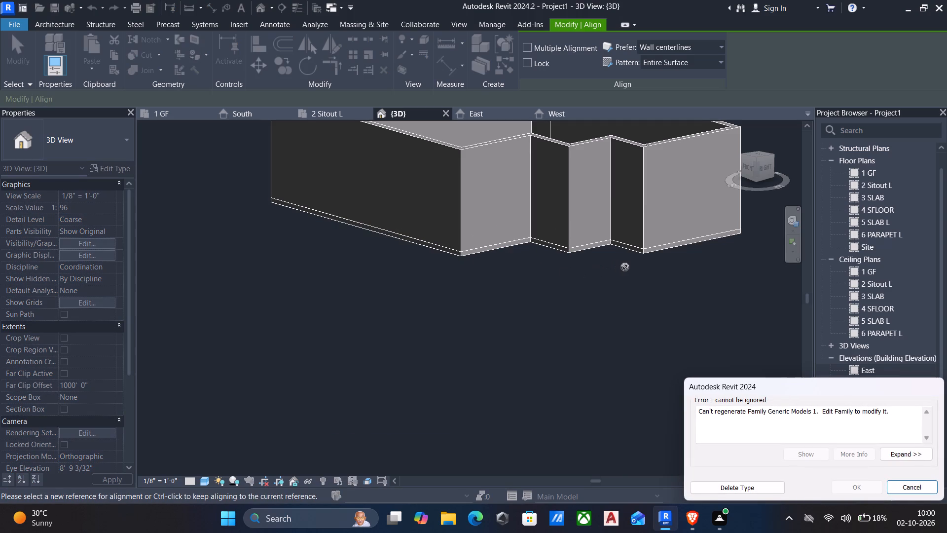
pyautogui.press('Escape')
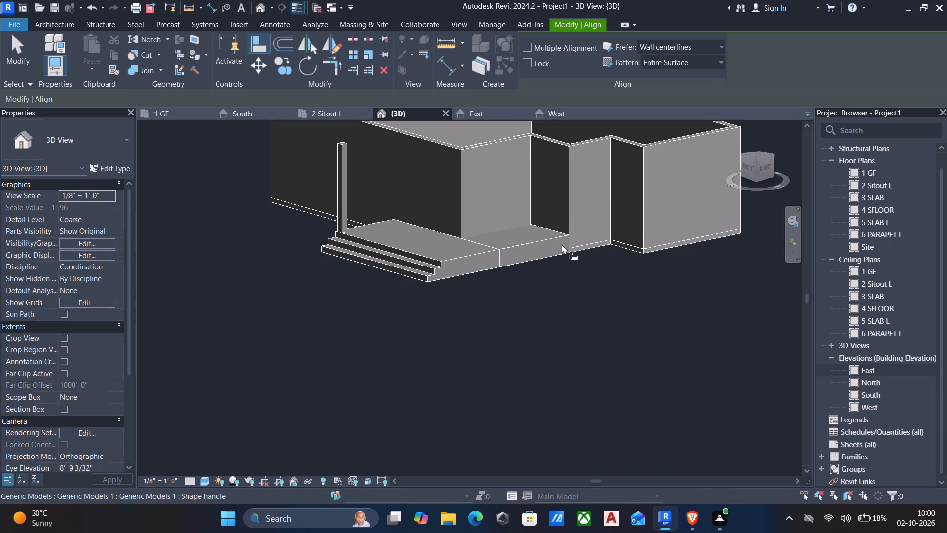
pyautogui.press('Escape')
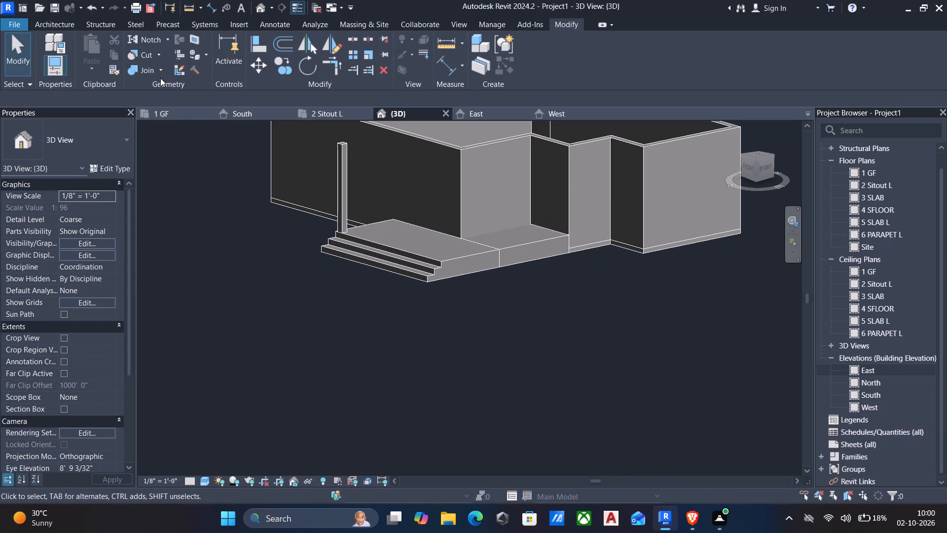
# Join the sitout model's geometry with the 6" floor and the adjoining house wall.
pyautogui.click(148, 73)
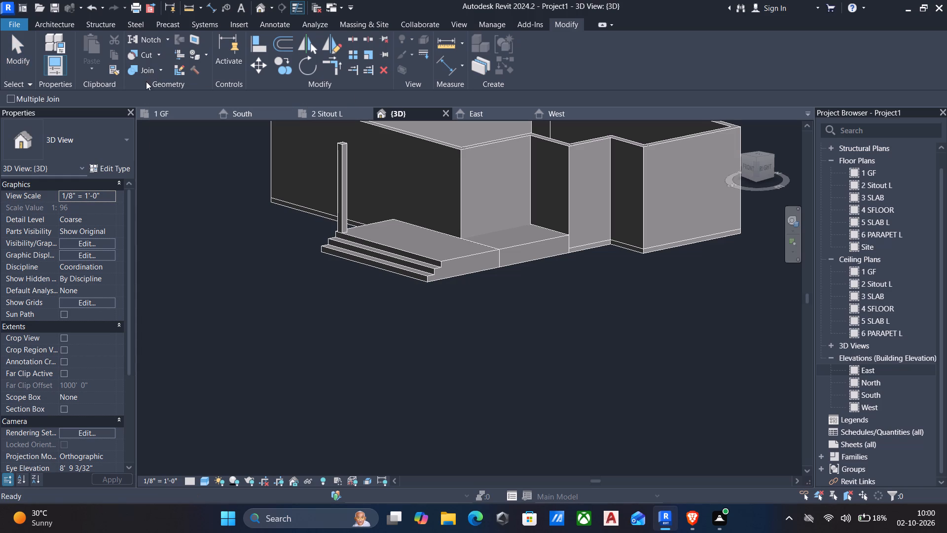
pyautogui.click(459, 258)
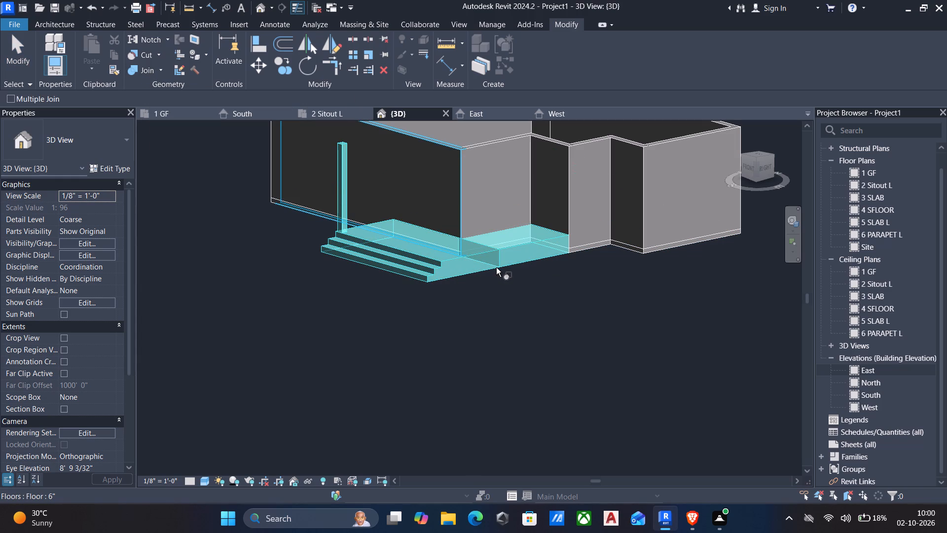
pyautogui.click(588, 245)
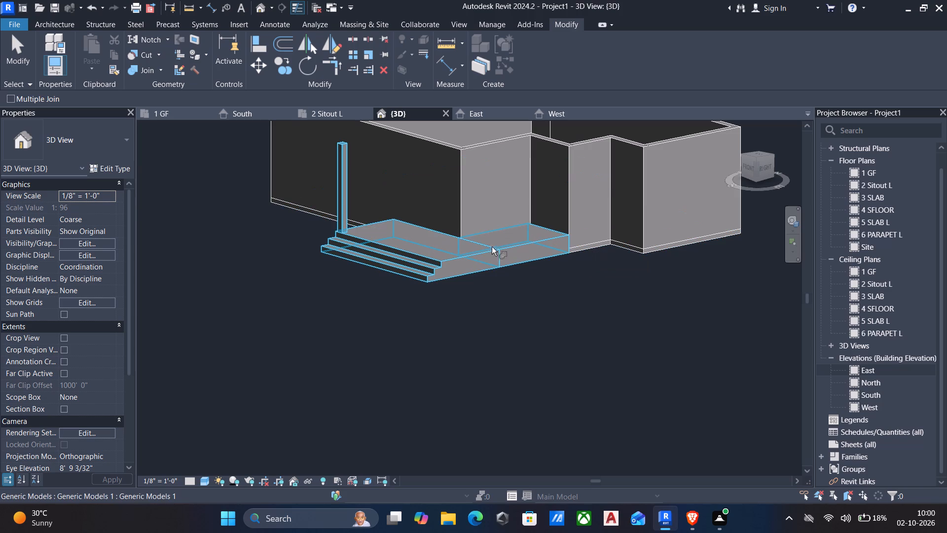
pyautogui.click(482, 246)
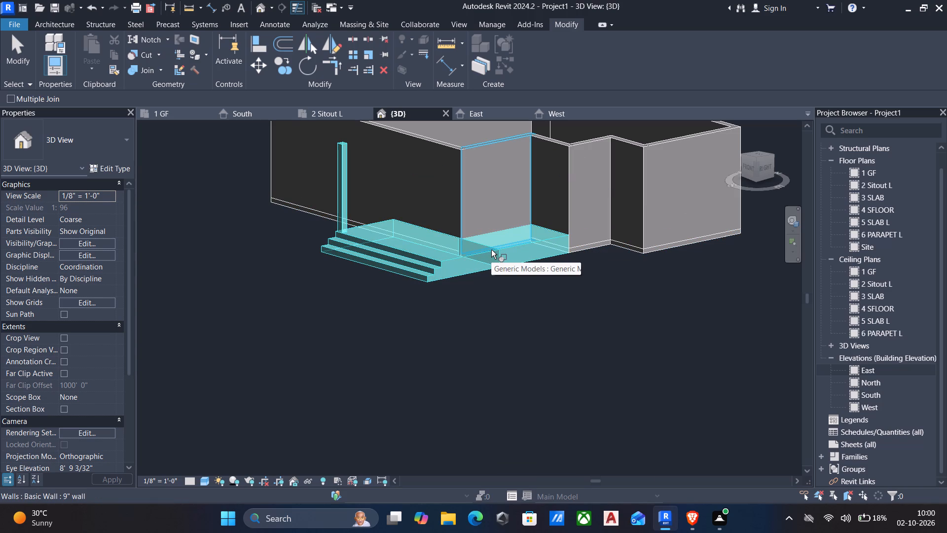
pyautogui.click(466, 207)
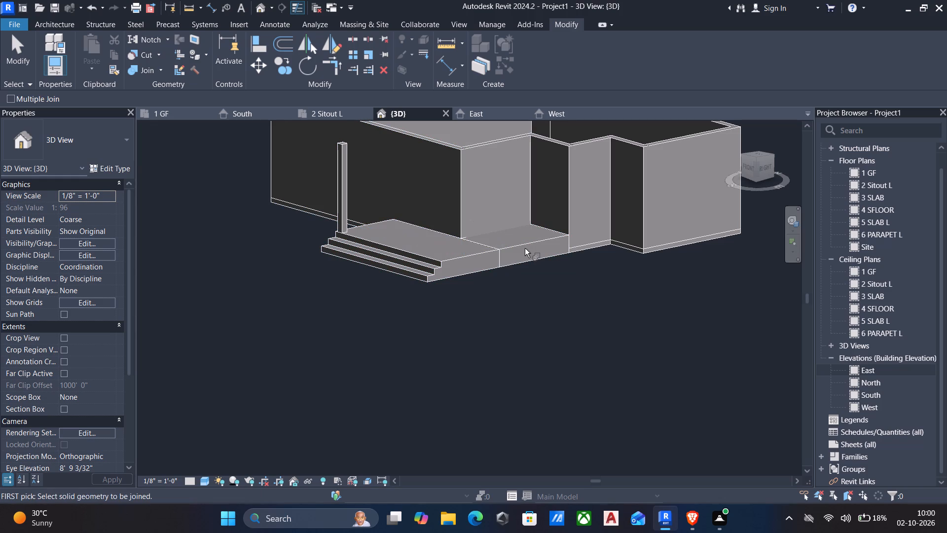
pyautogui.click(525, 245)
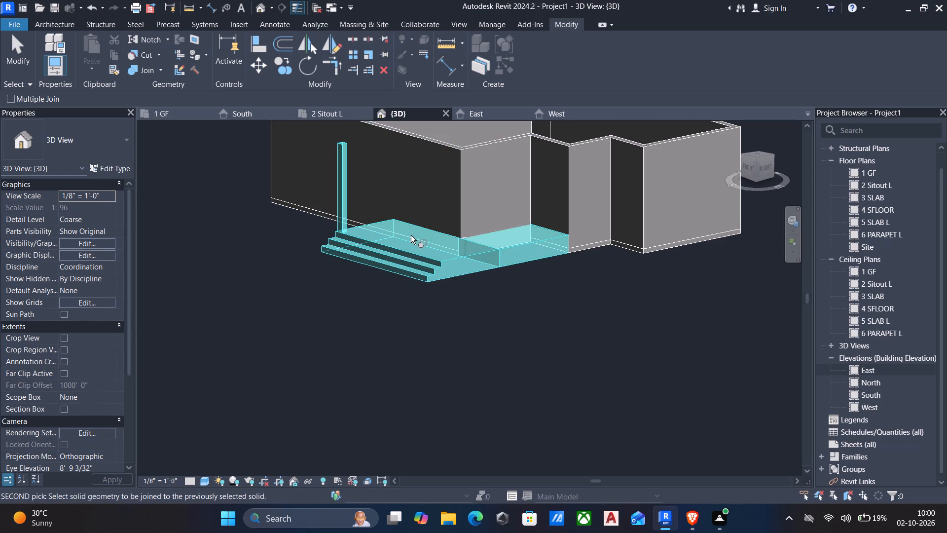
pyautogui.press('Escape')
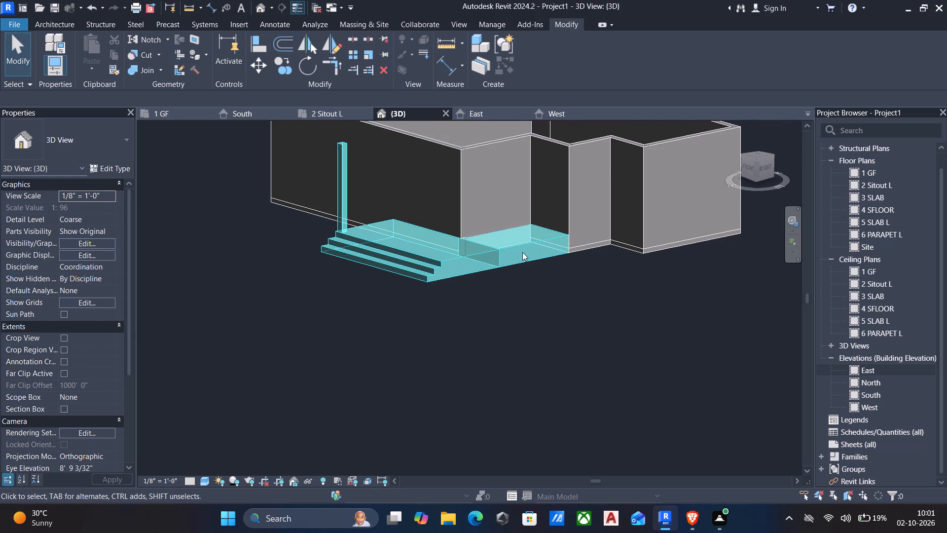
pyautogui.scroll(-3, 512, 252)
pyautogui.press('Escape')
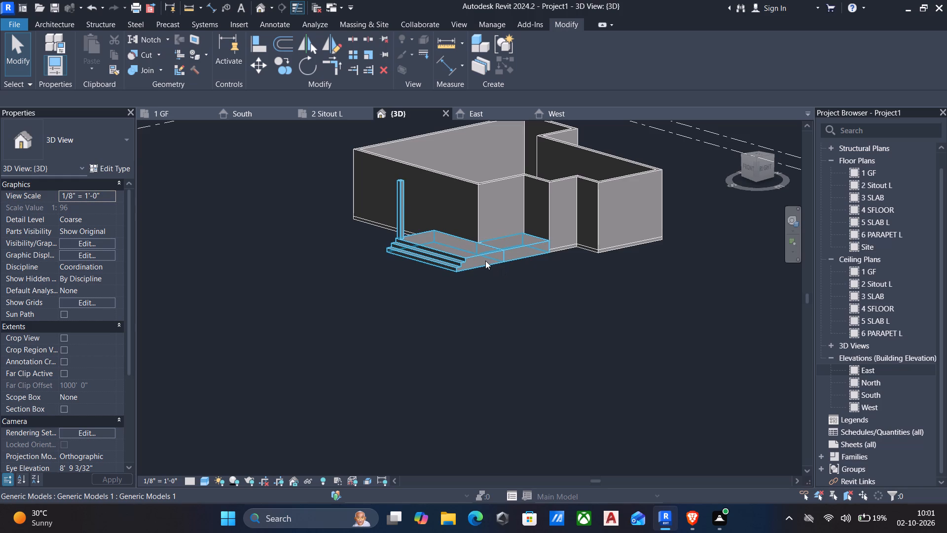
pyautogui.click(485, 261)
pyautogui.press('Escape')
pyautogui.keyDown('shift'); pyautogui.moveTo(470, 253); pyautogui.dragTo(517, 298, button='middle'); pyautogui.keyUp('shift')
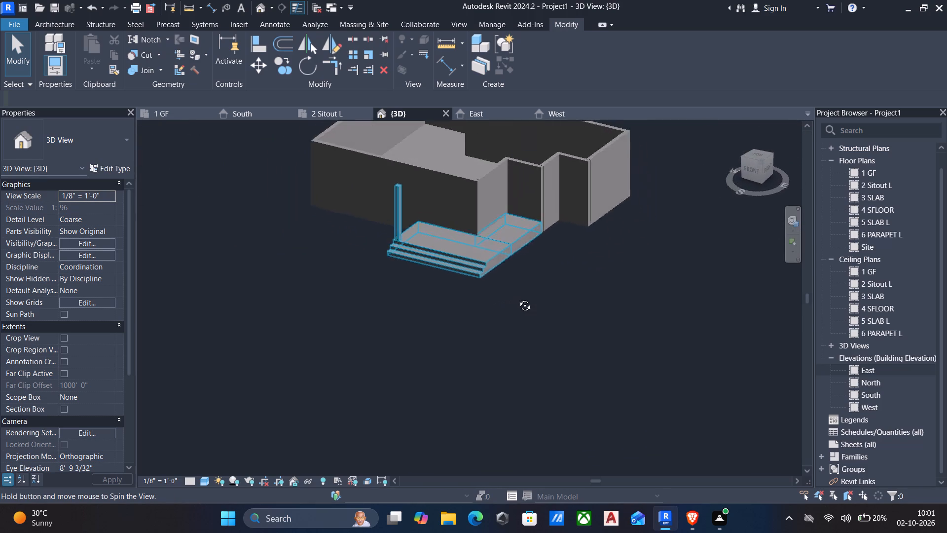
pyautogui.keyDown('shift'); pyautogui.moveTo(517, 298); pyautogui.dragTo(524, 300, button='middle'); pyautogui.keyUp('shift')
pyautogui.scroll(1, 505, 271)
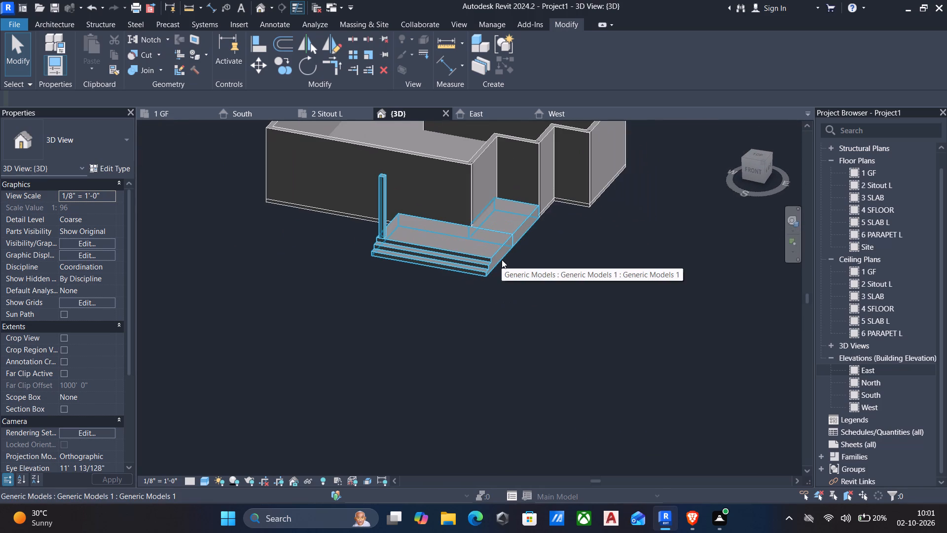
# Start placing a door and open the family Door-Interior-Single-1_Panel-Wood from the Residential folder for loading.
pyautogui.write('dr')
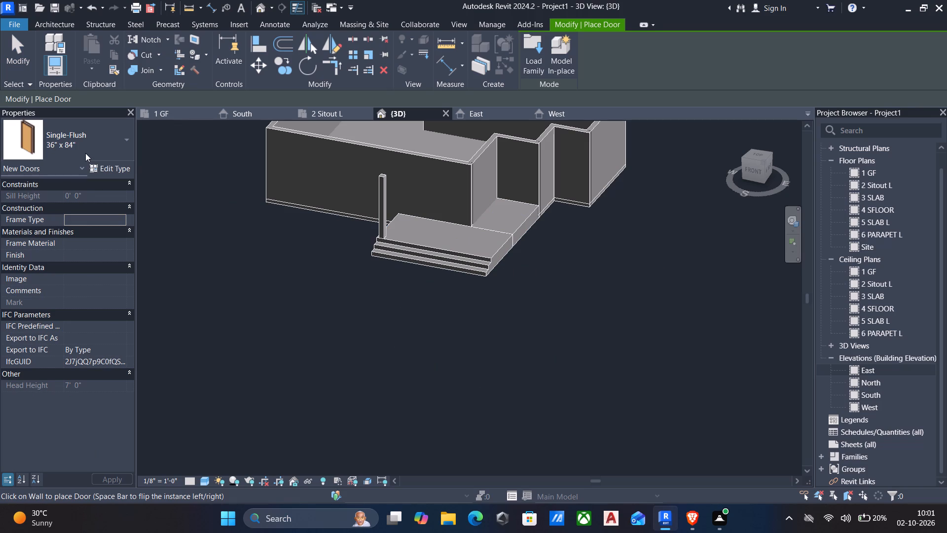
pyautogui.click(534, 46)
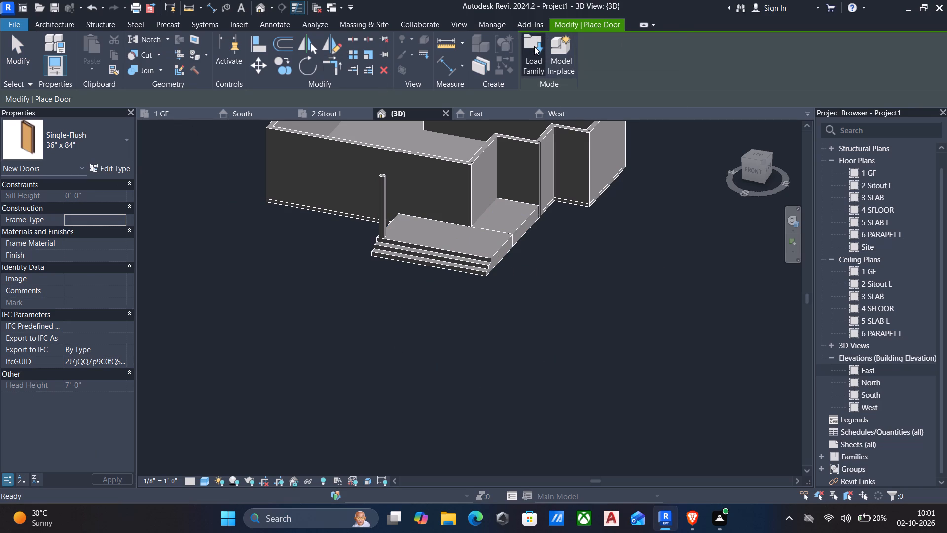
pyautogui.click(524, 192)
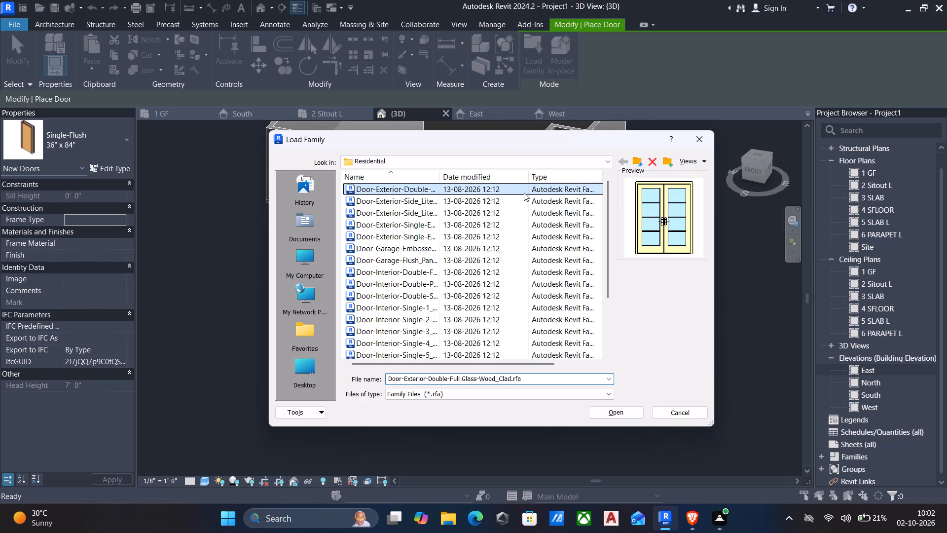
pyautogui.press('Down')
pyautogui.press('Down')
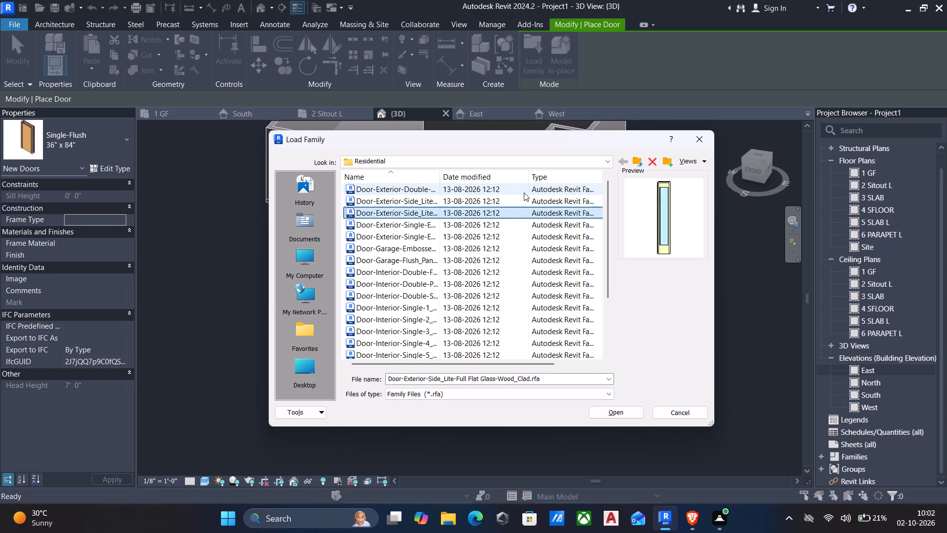
pyautogui.press('Down')
pyautogui.press('Down')
pyautogui.press('Down')
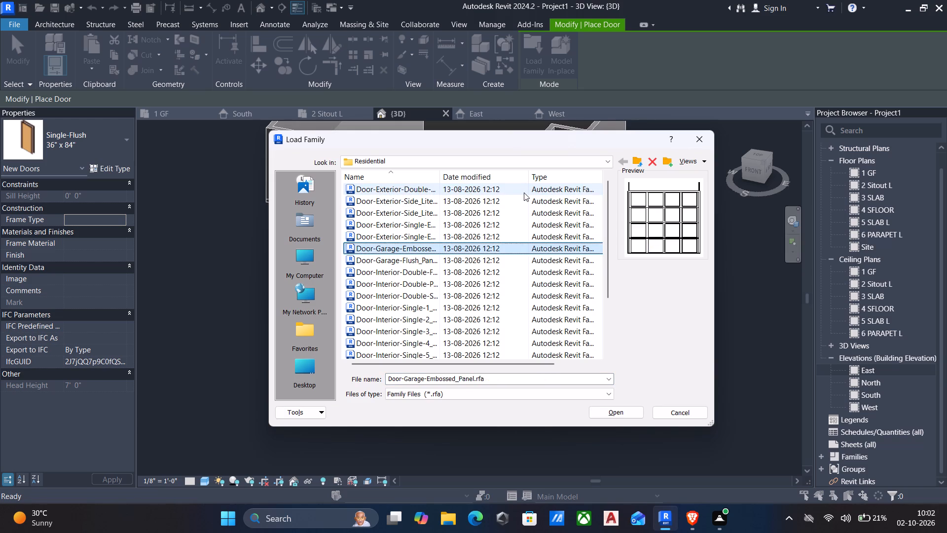
pyautogui.press('Down')
pyautogui.press('Down')
pyautogui.press('Down')
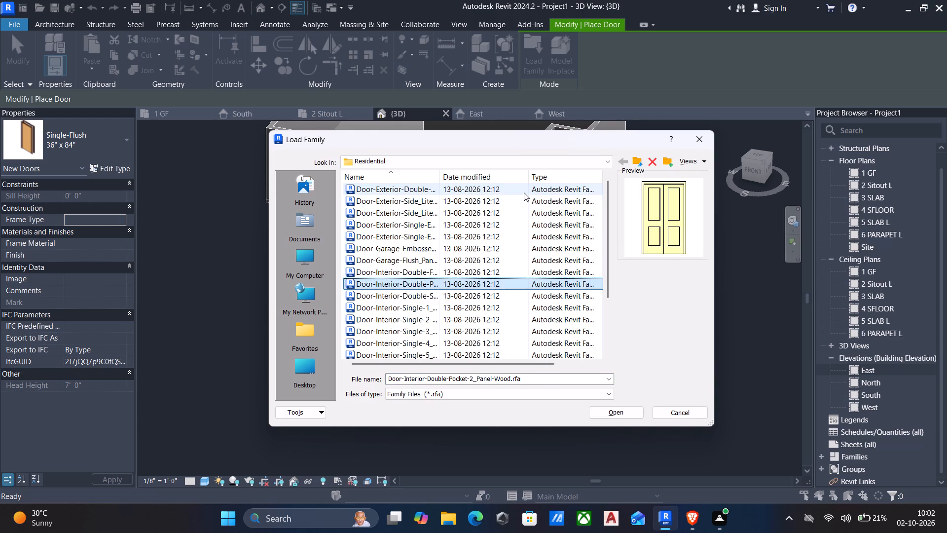
pyautogui.press('Down')
pyautogui.press('Down')
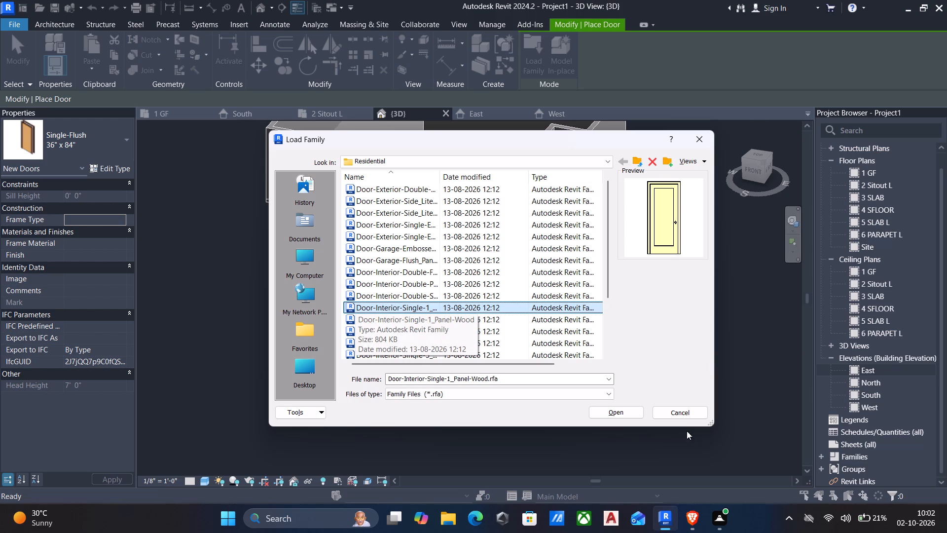
pyautogui.click(623, 413)
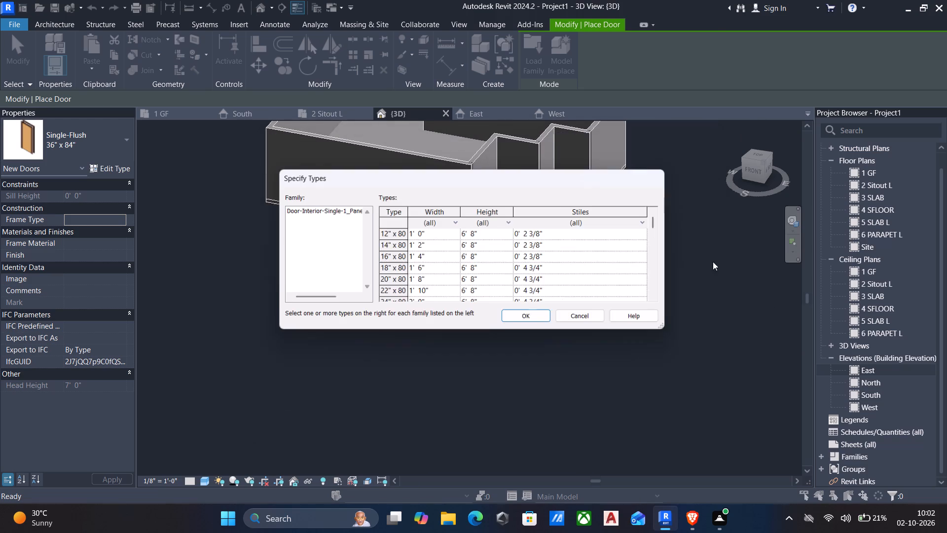
# Load the 36" x 84" type of the Door-Interior-Single-1_Panel-Wood family into the project.
pyautogui.scroll(-2, 413, 280)
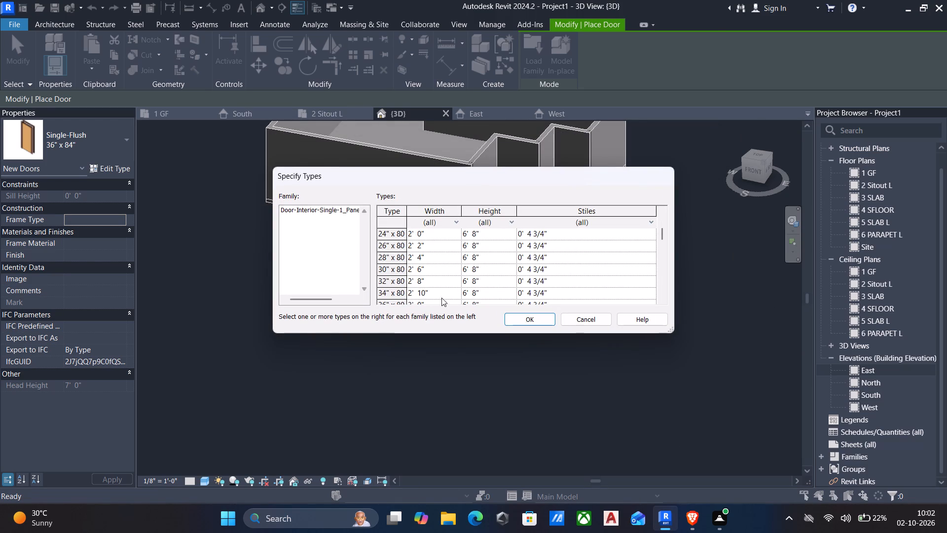
pyautogui.scroll(-4, 463, 289)
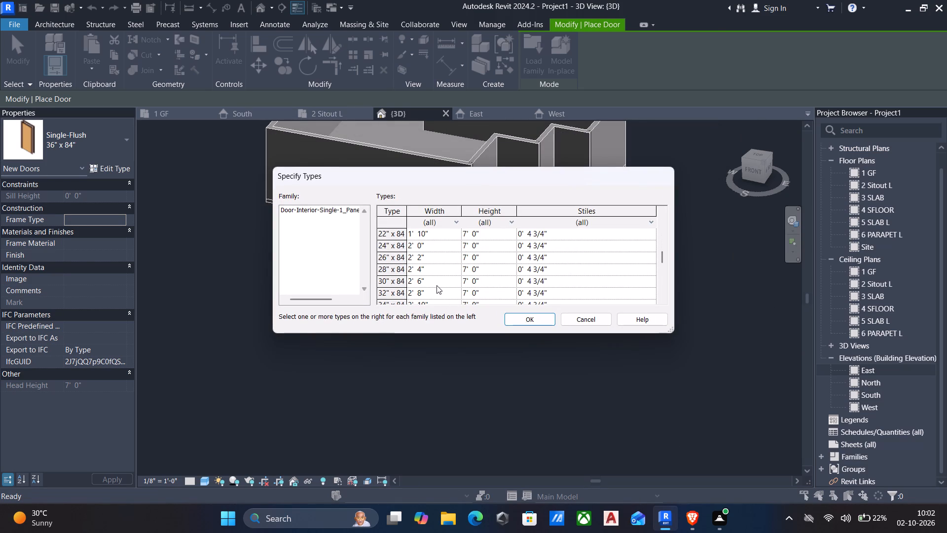
pyautogui.scroll(-1, 422, 292)
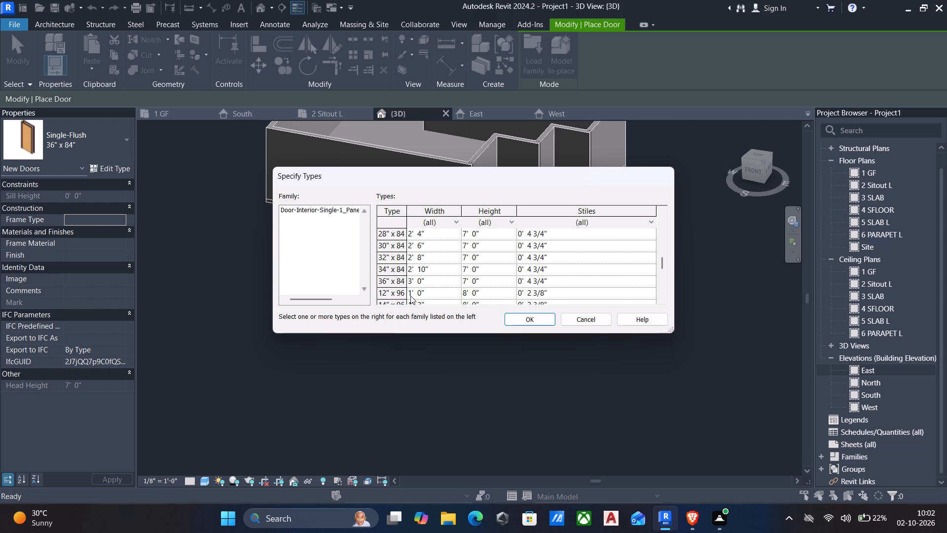
pyautogui.click(464, 281)
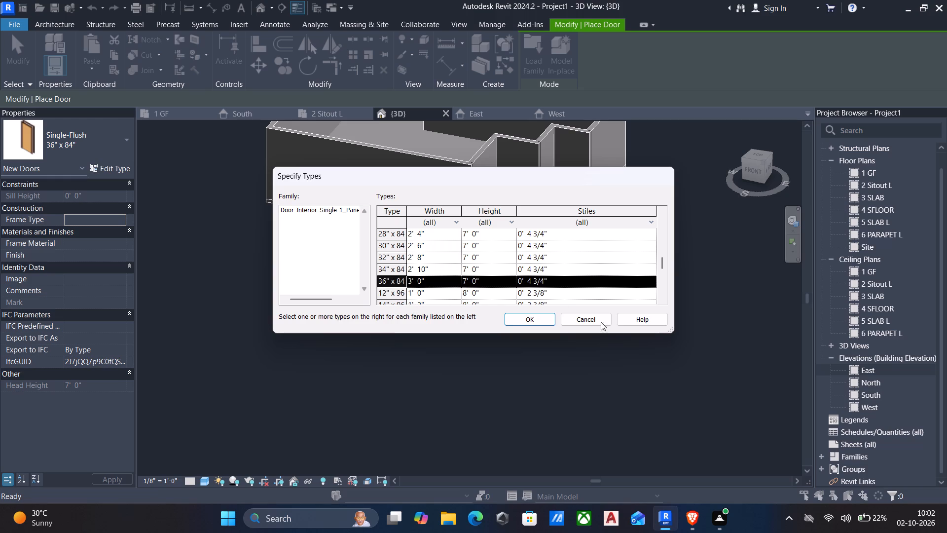
pyautogui.click(549, 319)
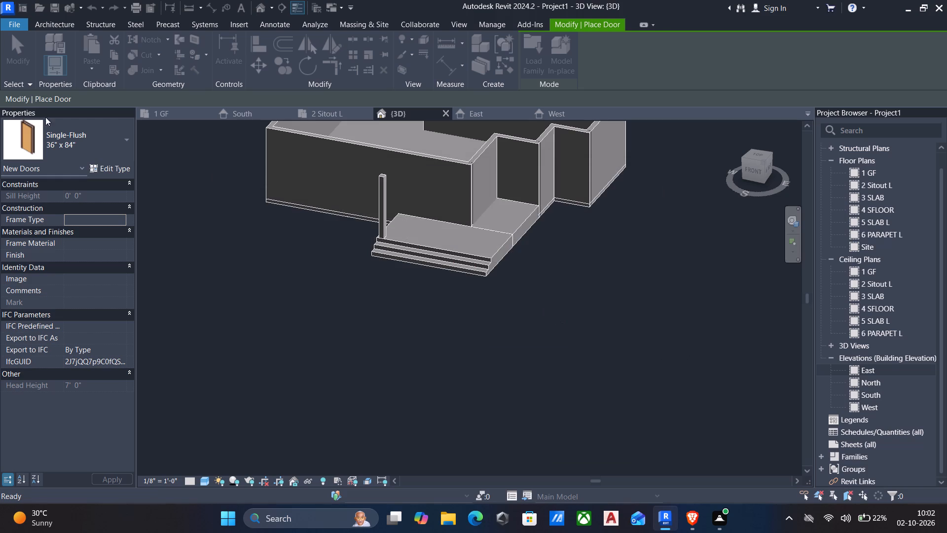
# Duplicate the loaded 36" x 84" wood door type under the name 3'6" x 7' DOOR.
pyautogui.click(112, 169)
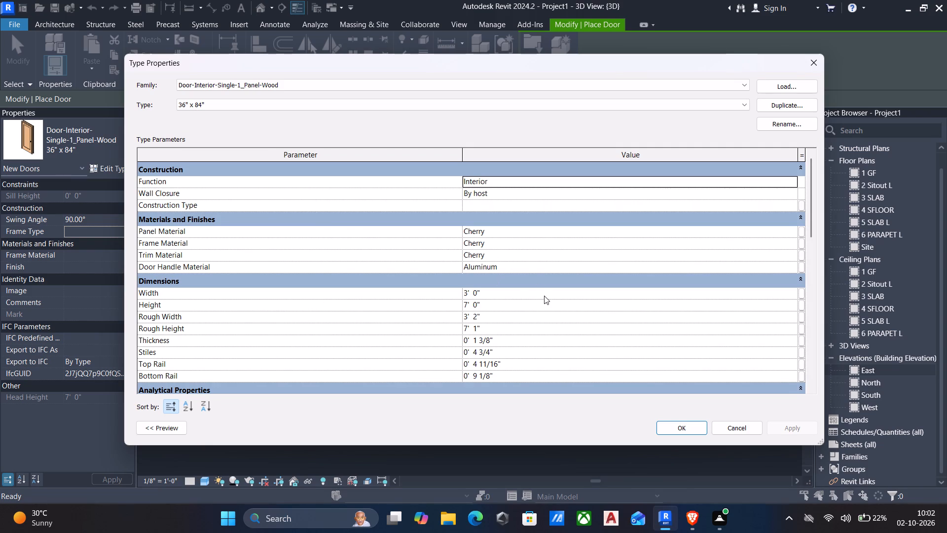
pyautogui.click(774, 106)
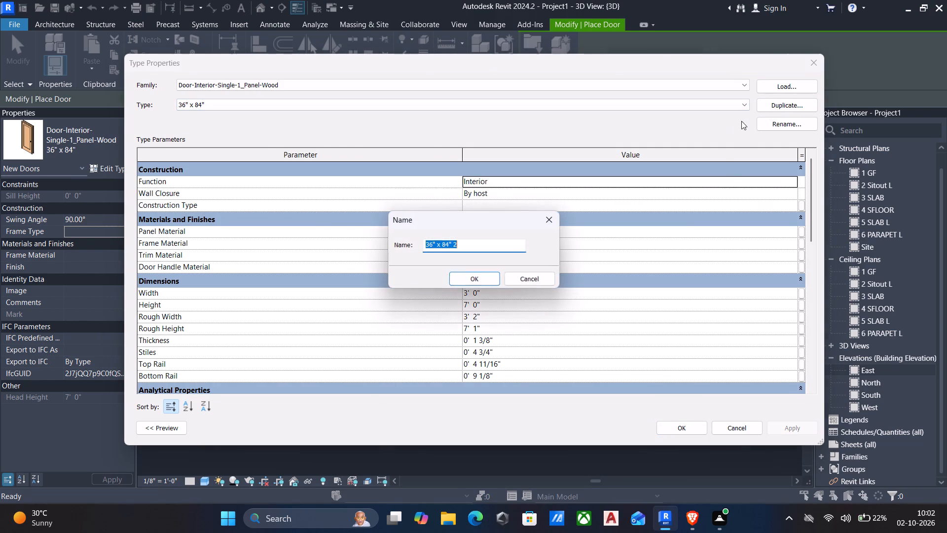
pyautogui.press('BackSpace')
pyautogui.write("3'")
pyautogui.press('6')
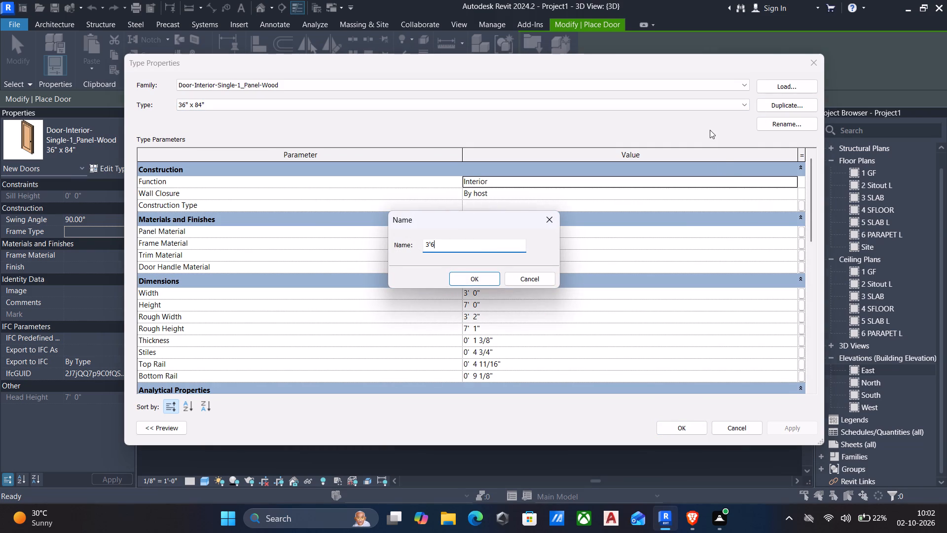
pyautogui.hotkey('shift', '"')
pyautogui.press('space')
pyautogui.write('x')
pyautogui.press('space')
pyautogui.press('9')
pyautogui.press('BackSpace')
pyautogui.write("7'")
pyautogui.press('space')
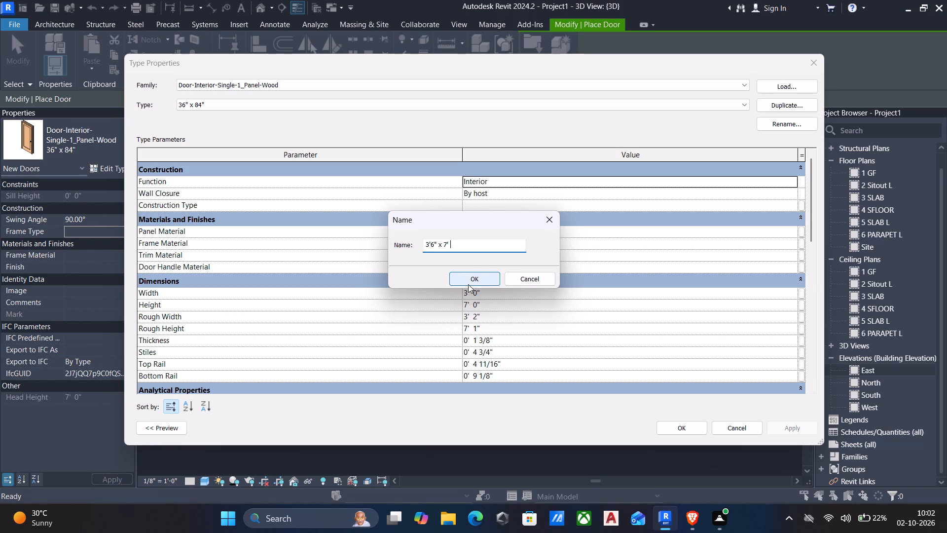
pyautogui.write('DOOR')
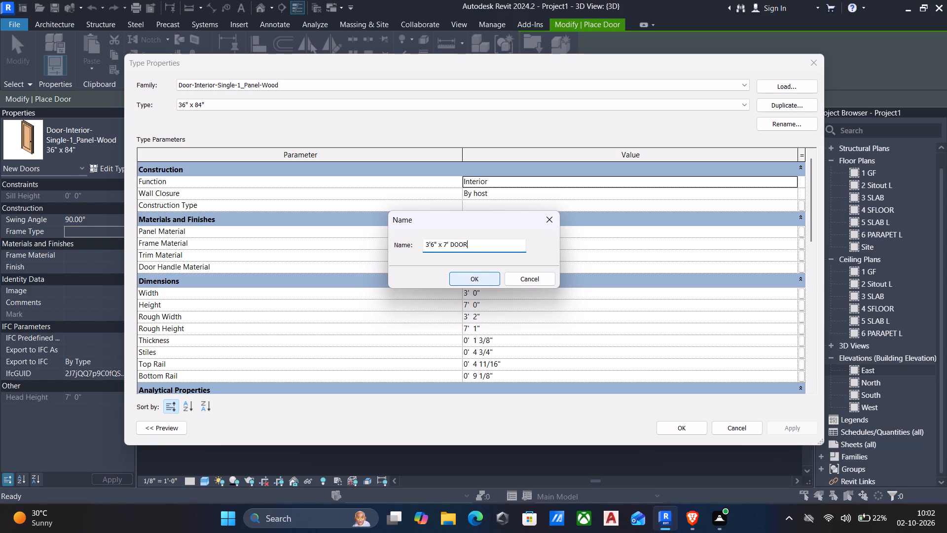
pyautogui.click(467, 279)
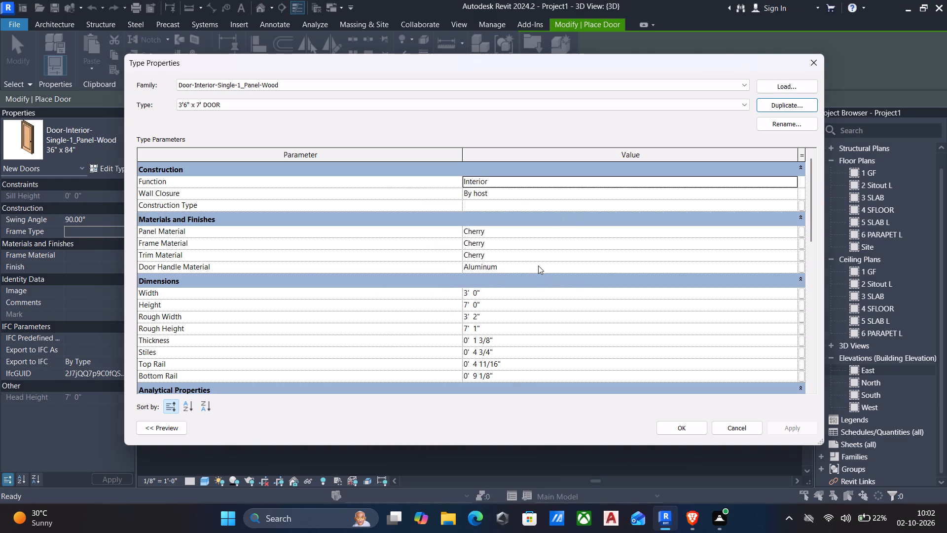
# Set the new door type's width to 3'6" and apply the type changes.
pyautogui.click(513, 298)
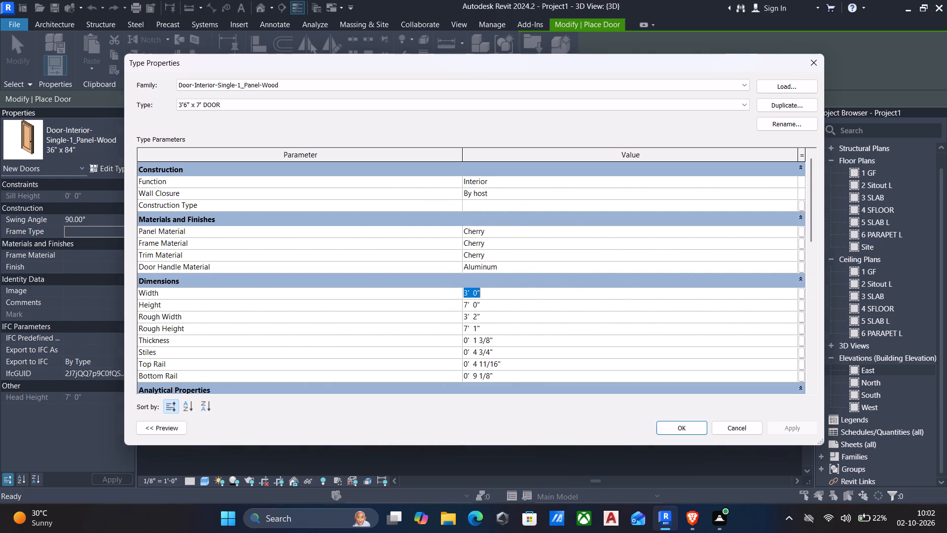
pyautogui.write('3\'6"')
pyautogui.press('Return')
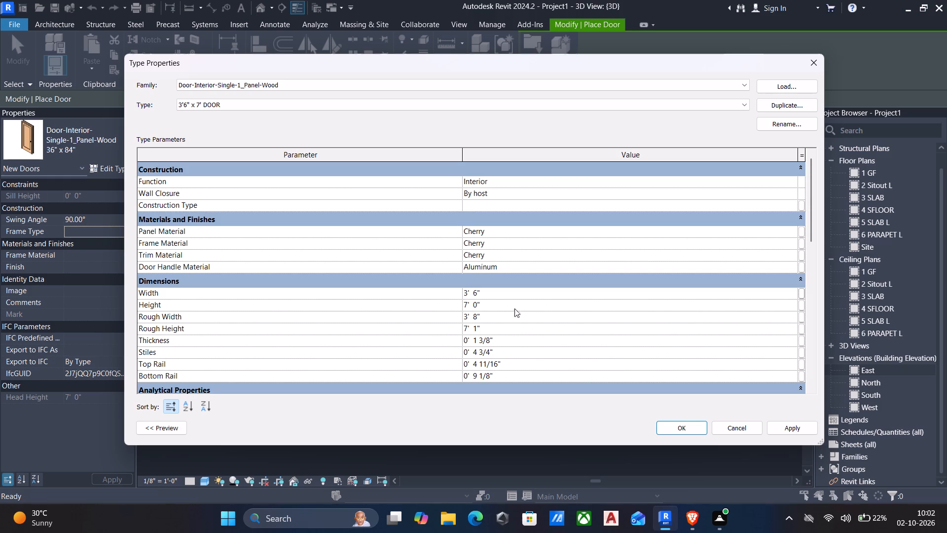
pyautogui.click(786, 425)
pyautogui.click(677, 429)
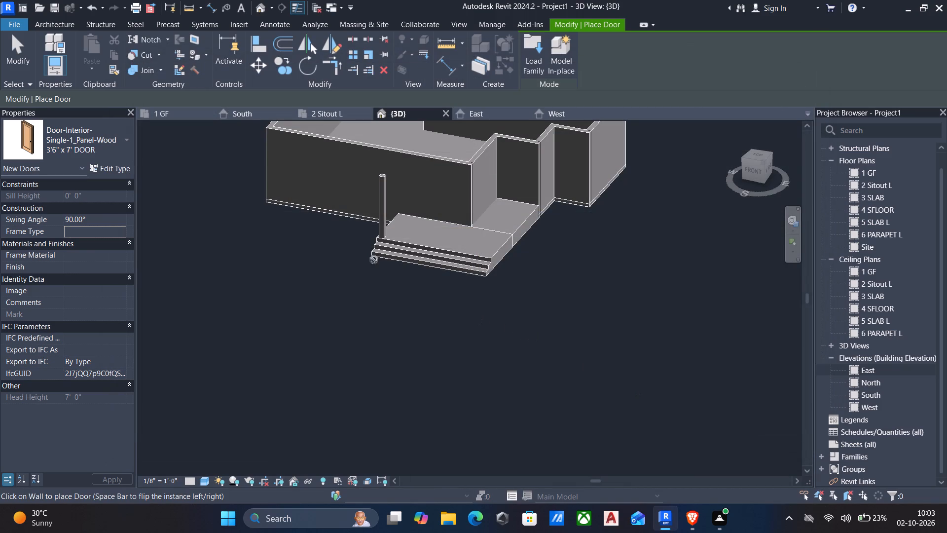
# Create a new material named DOOR 3'6" X 7' for the door type's panel material.
pyautogui.click(116, 165)
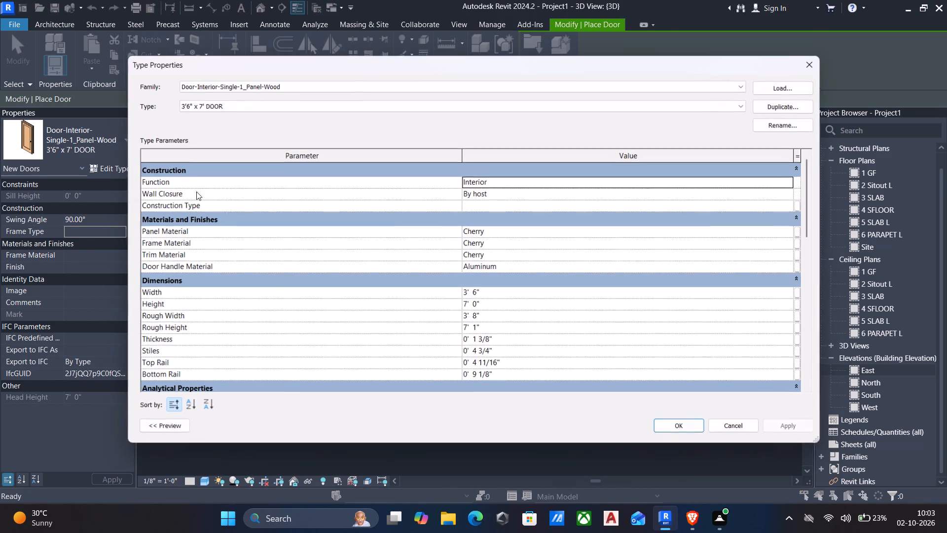
pyautogui.click(793, 230)
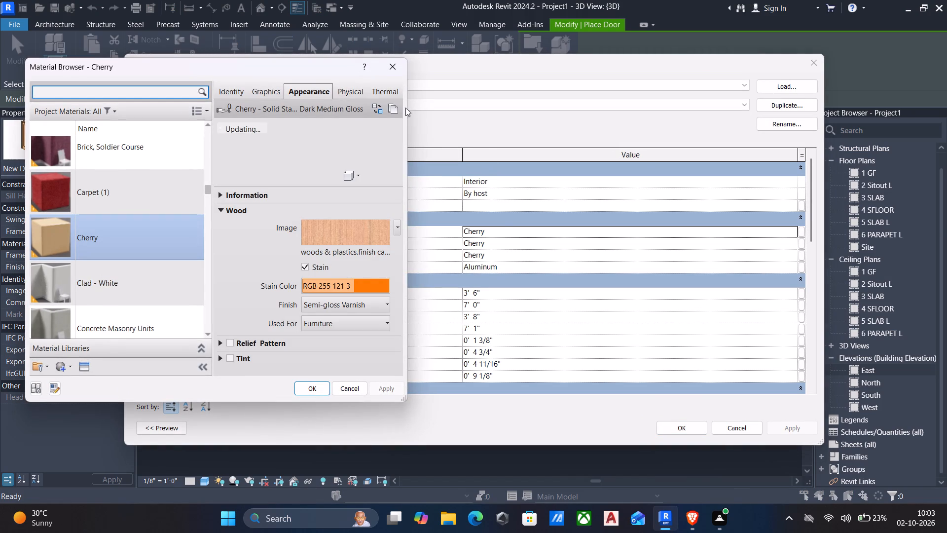
pyautogui.click(232, 90)
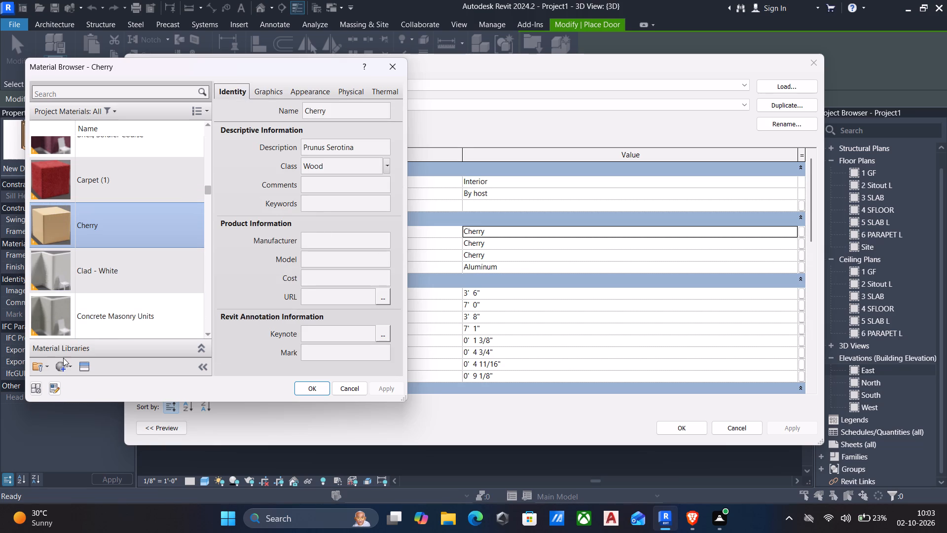
pyautogui.click(61, 368)
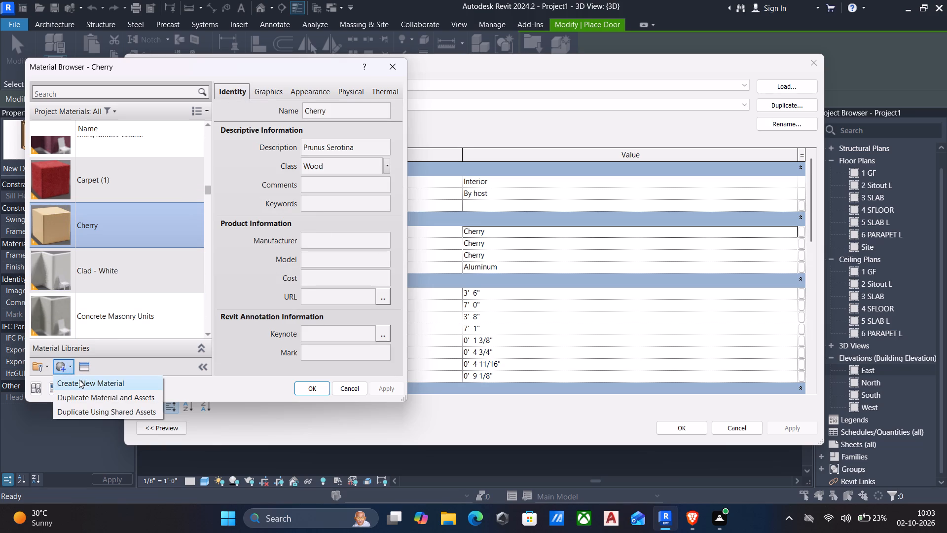
pyautogui.click(78, 380)
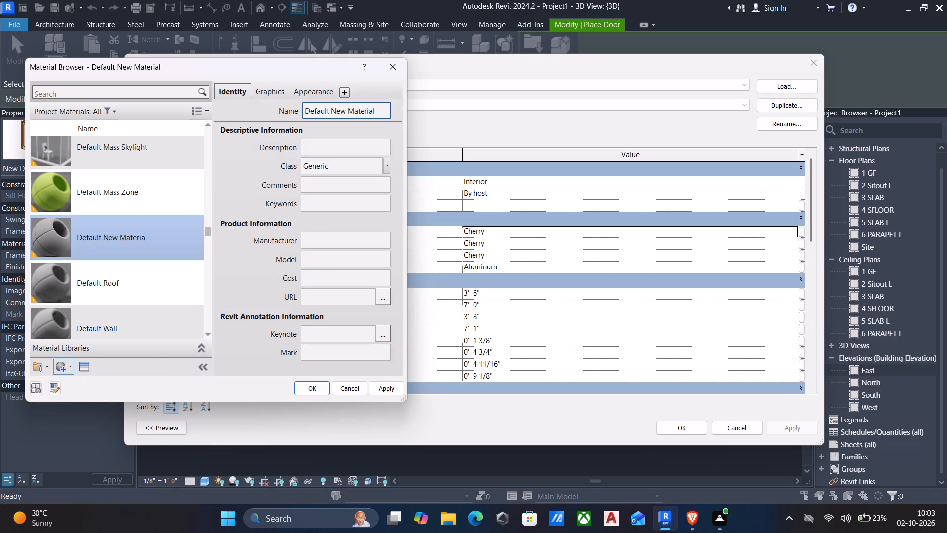
pyautogui.click(382, 111)
pyautogui.write('DOOR')
pyautogui.press('space')
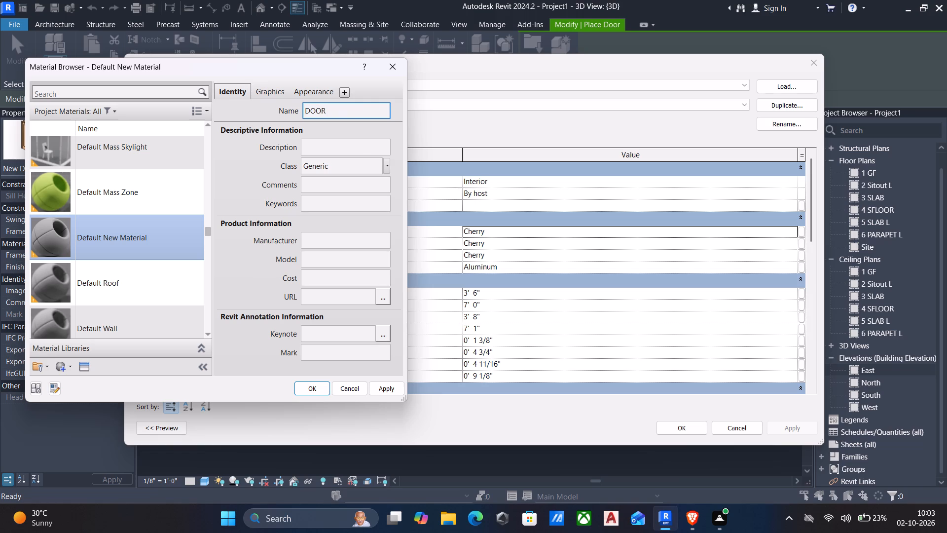
pyautogui.write('3\'6"')
pyautogui.press('space')
pyautogui.write("X 7'")
pyautogui.click(373, 387)
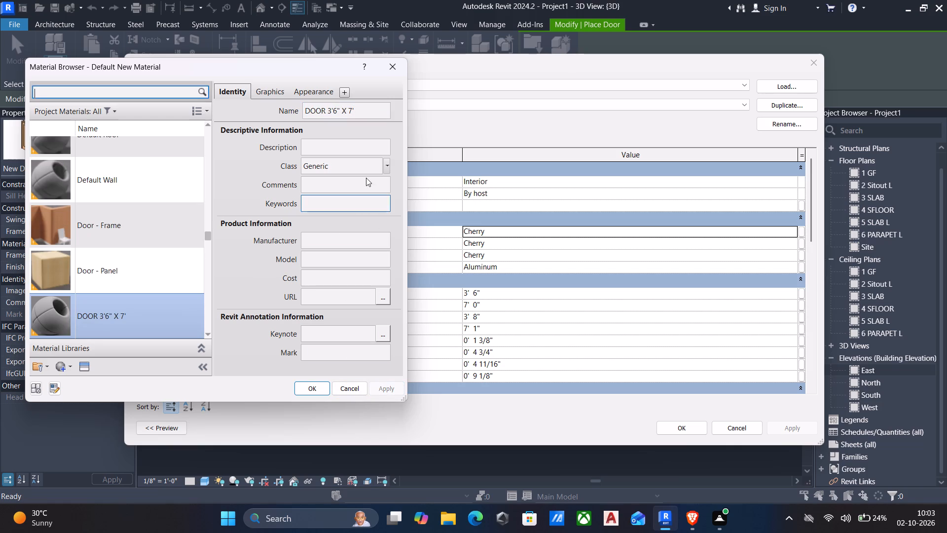
# Assign the door.jpeg image from the Downloads subfolder AUTOCAD PLANS FUJI as the new material's appearance texture.
pyautogui.click(315, 91)
pyautogui.click(321, 243)
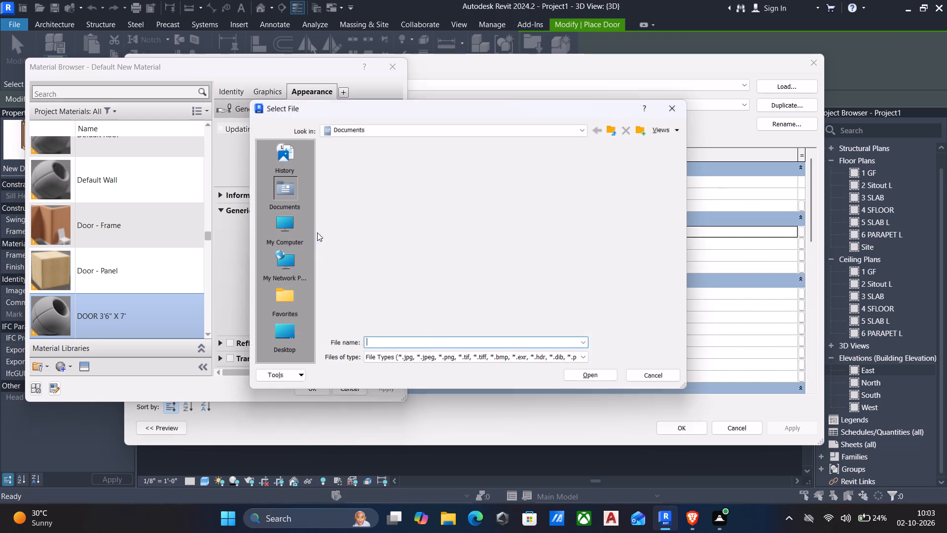
pyautogui.click(381, 127)
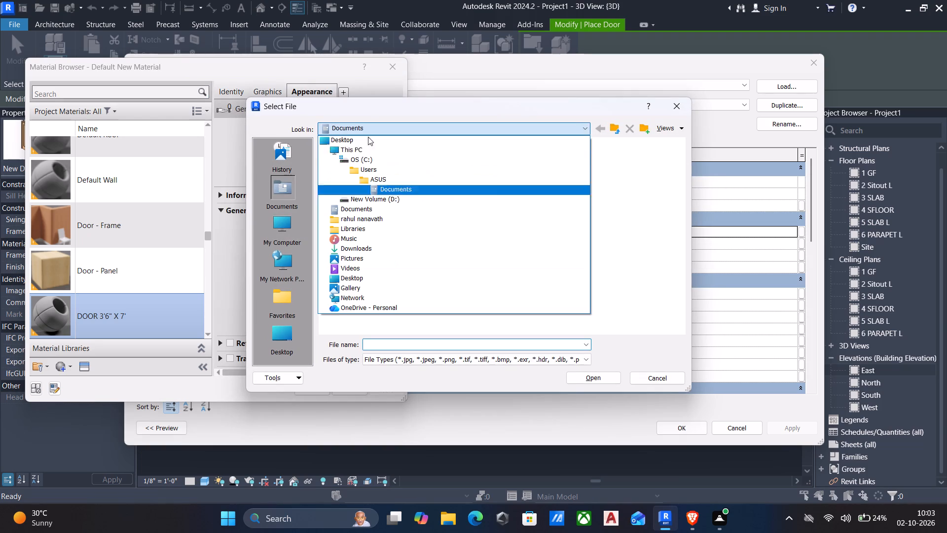
pyautogui.click(364, 156)
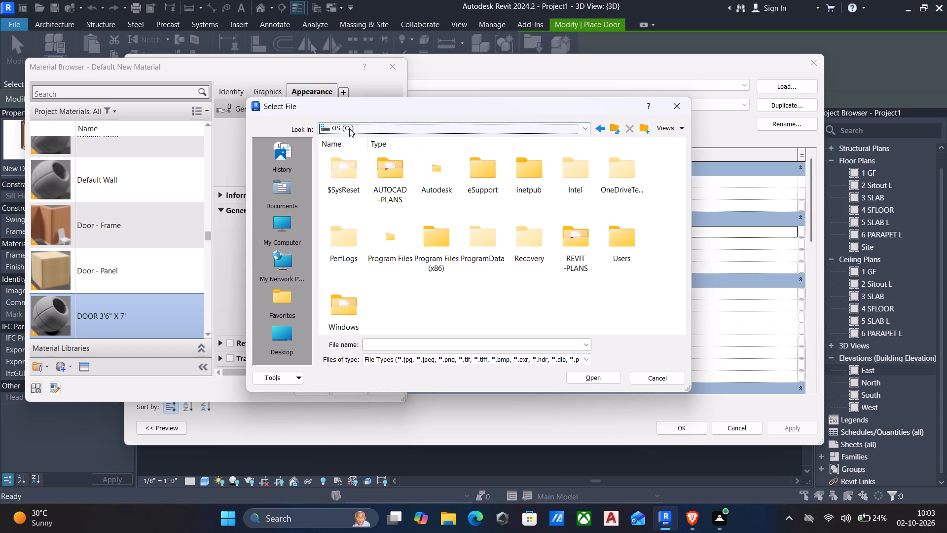
pyautogui.click(382, 130)
pyautogui.click(357, 148)
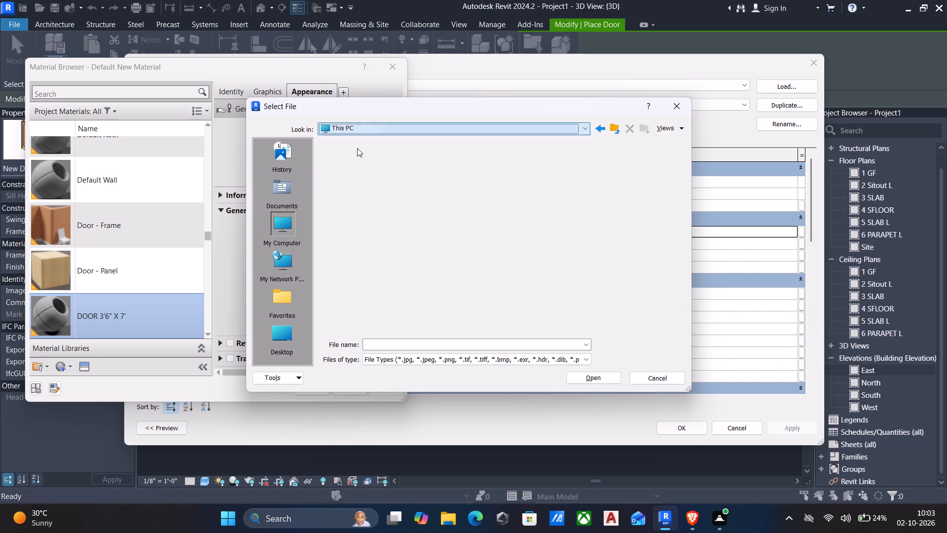
pyautogui.doubleClick(340, 183)
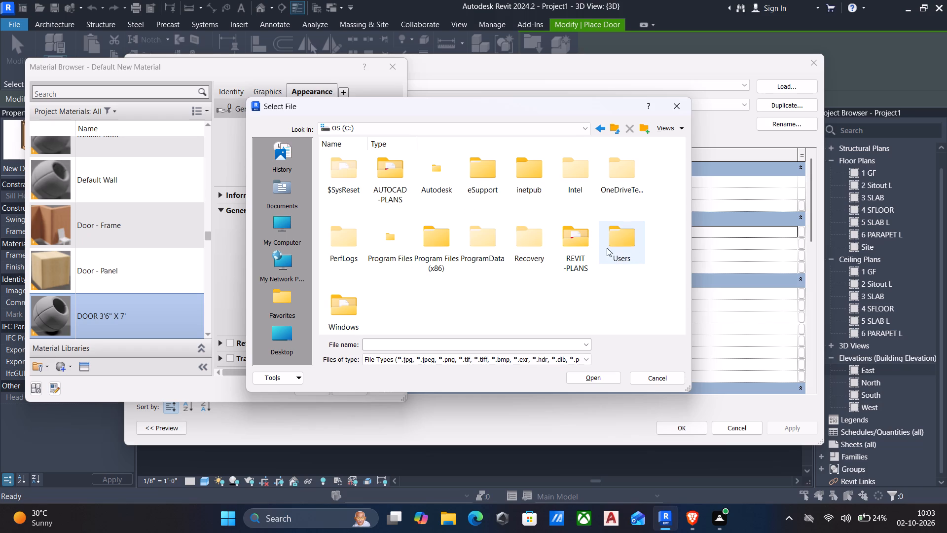
pyautogui.doubleClick(624, 242)
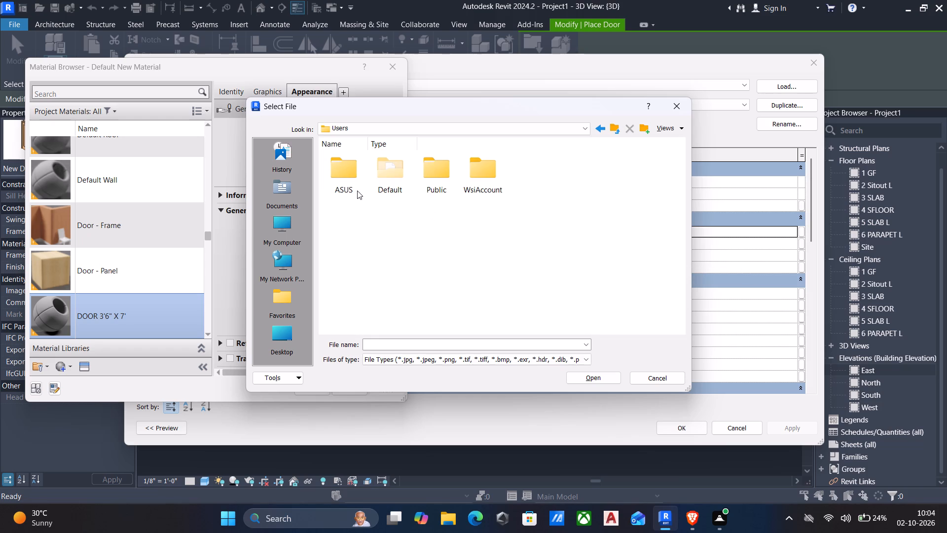
pyautogui.doubleClick(340, 171)
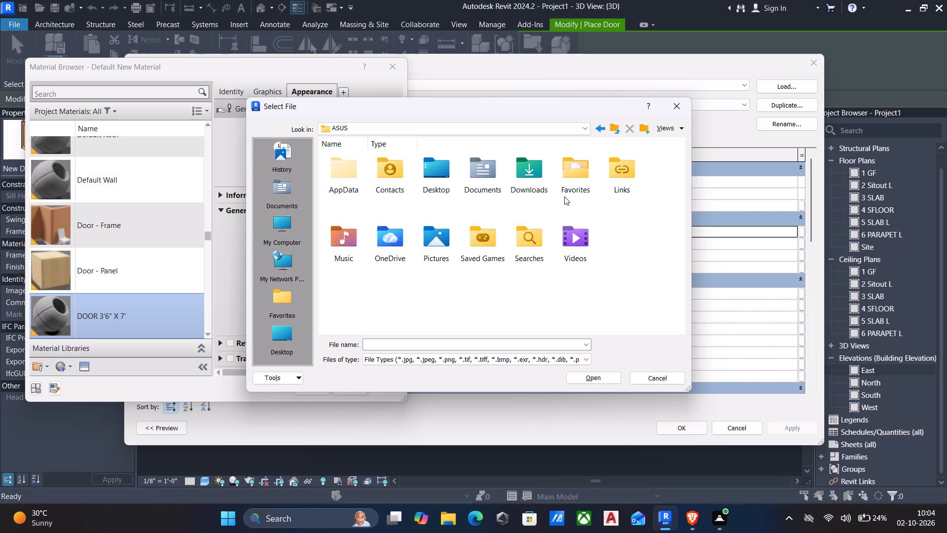
pyautogui.doubleClick(521, 174)
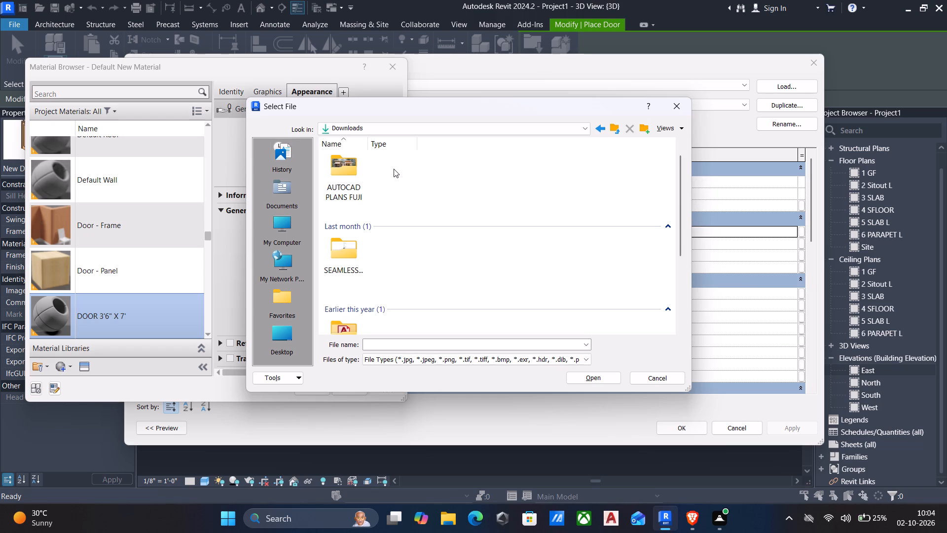
pyautogui.doubleClick(334, 176)
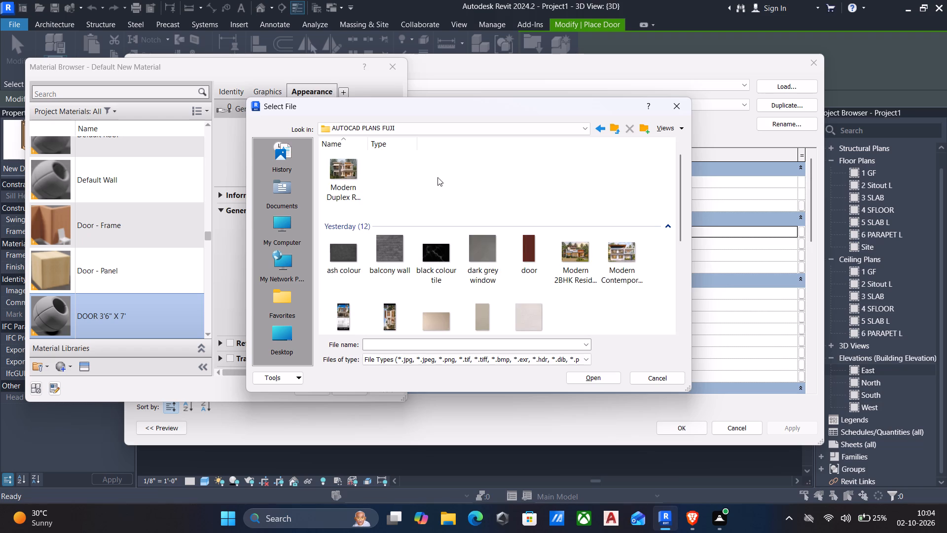
pyautogui.click(517, 248)
pyautogui.click(583, 379)
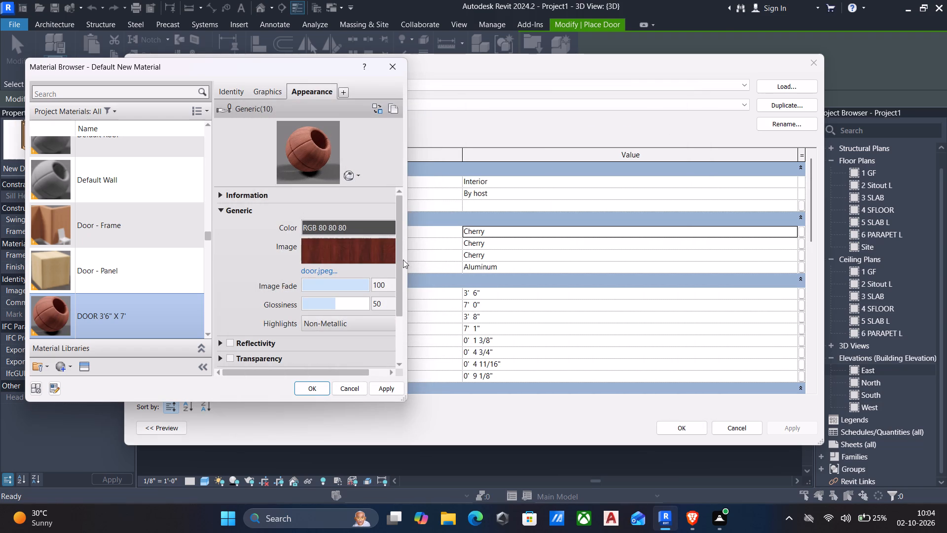
# Set the door.jpeg texture's sample size to 4'-0" and assign the DOOR 3'6" X 7' material as the door type's panel material.
pyautogui.click(376, 255)
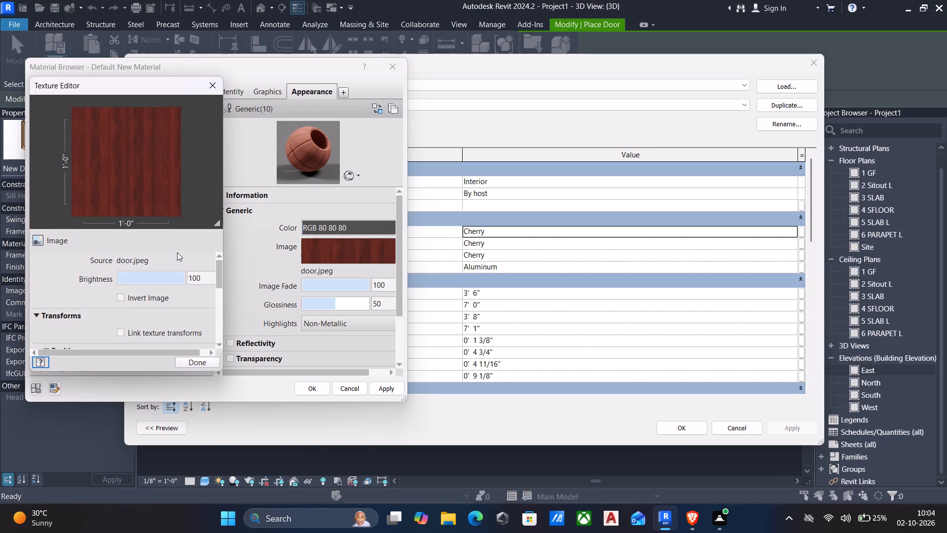
pyautogui.moveTo(221, 272); pyautogui.dragTo(217, 317)
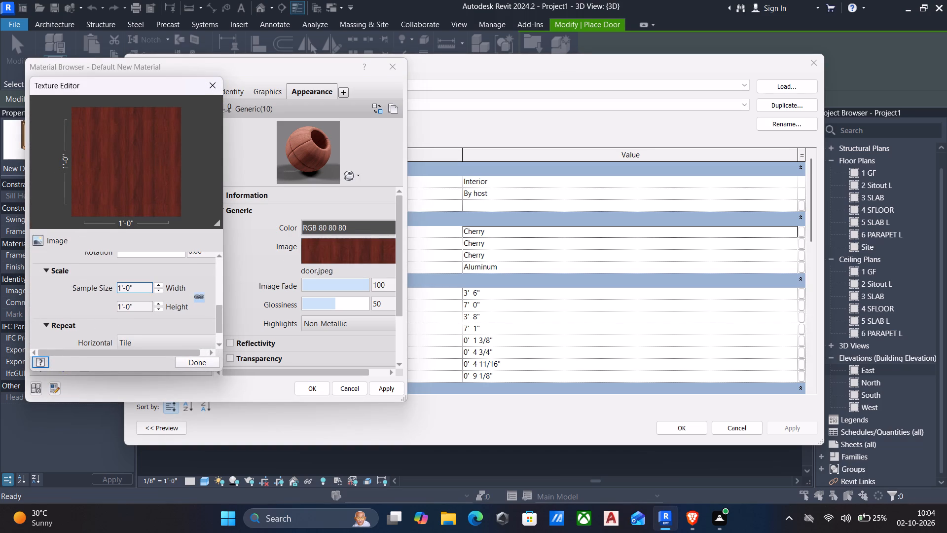
pyautogui.click(158, 291)
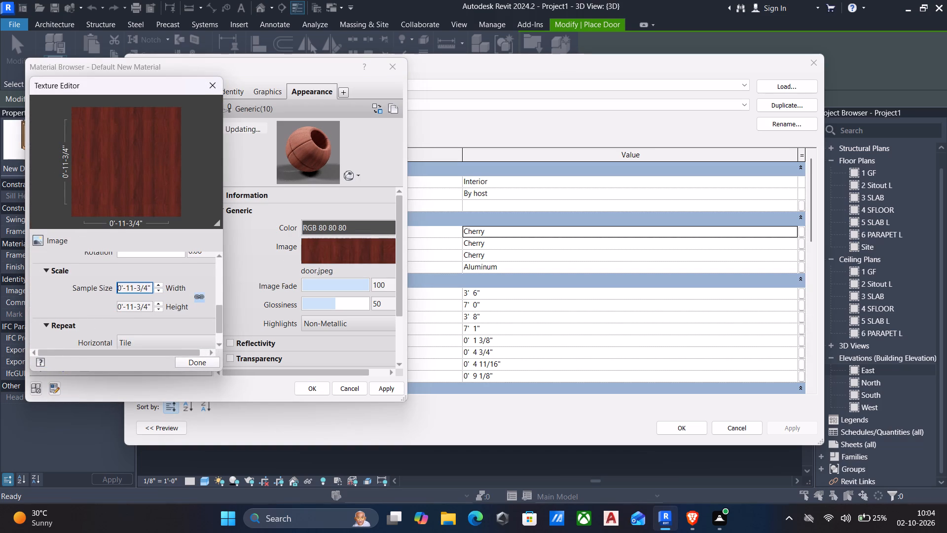
pyautogui.click(152, 291)
pyautogui.press('4')
pyautogui.press("'")
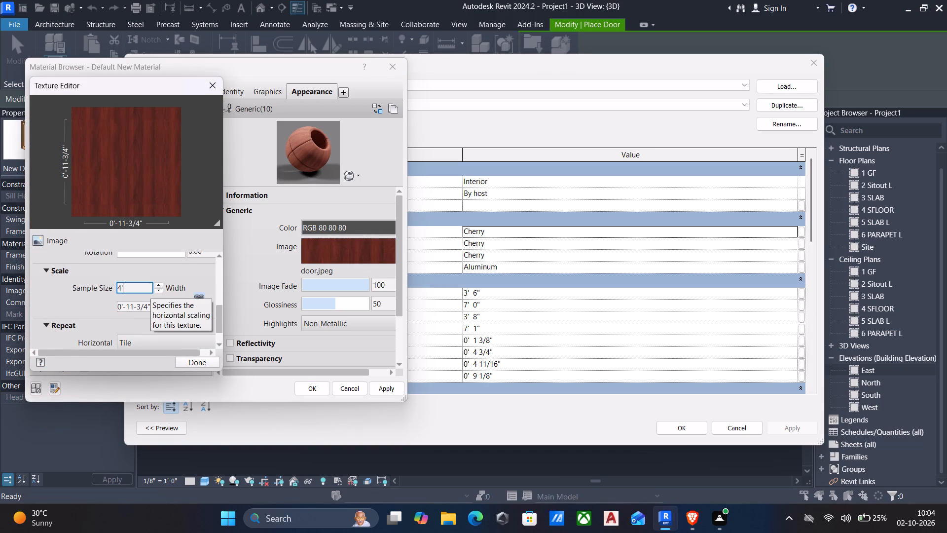
pyautogui.press('Return')
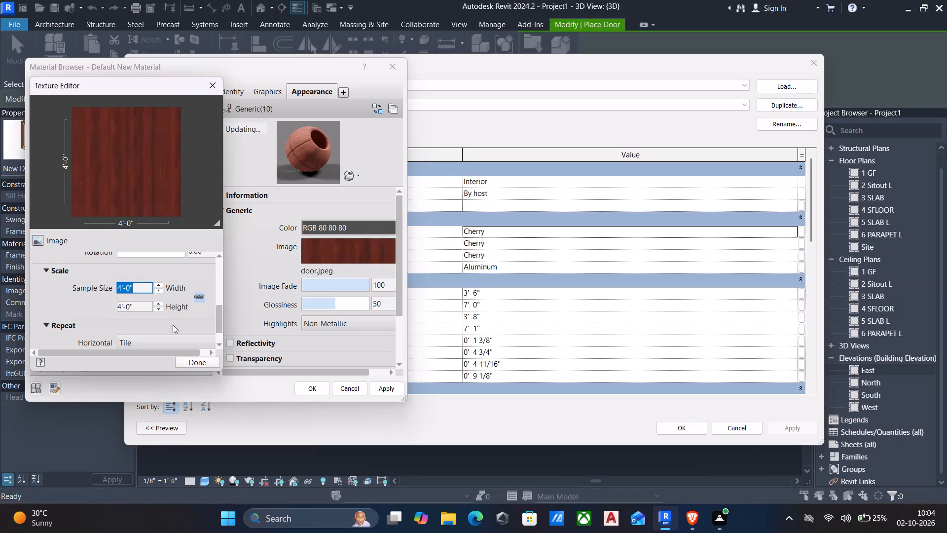
pyautogui.click(212, 362)
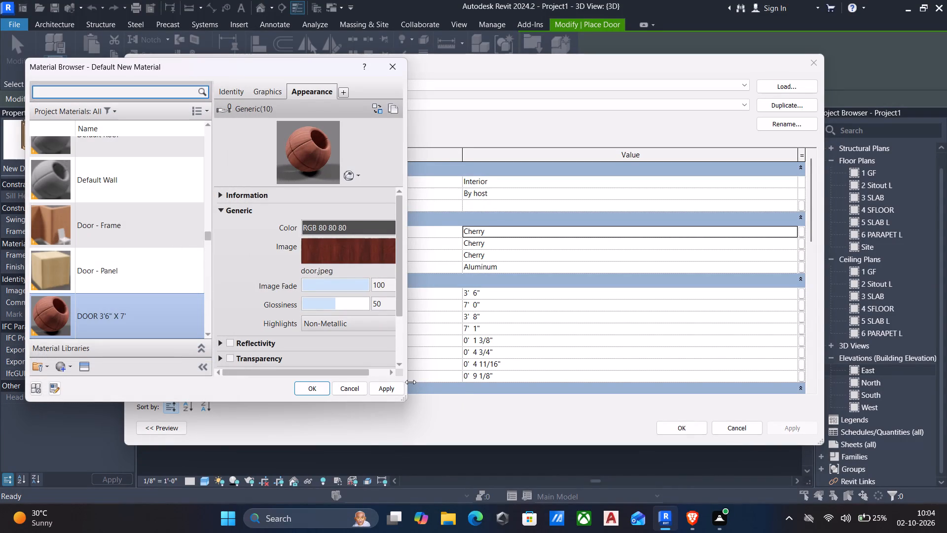
pyautogui.click(396, 385)
pyautogui.click(317, 390)
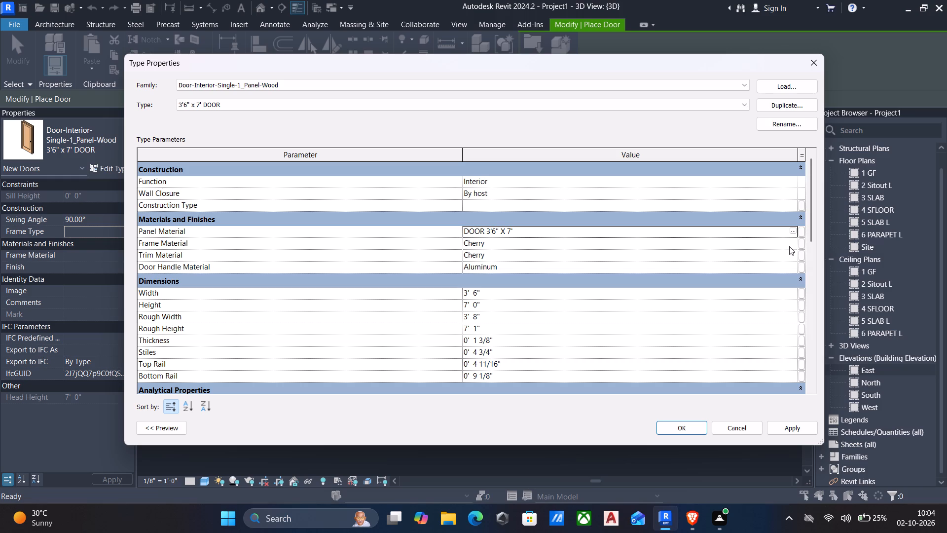
# Assign the DOOR 3'6" X 7' material to the door type's frame.
pyautogui.click(795, 245)
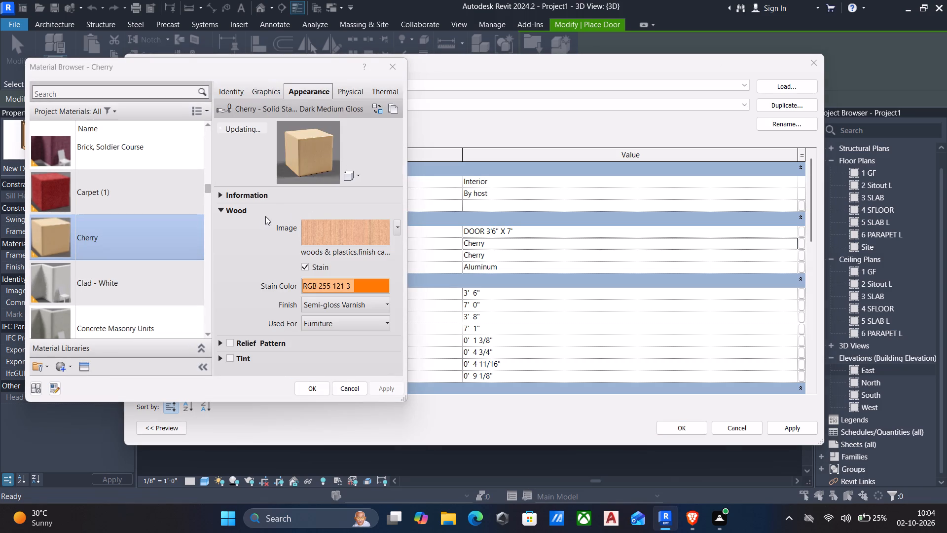
pyautogui.click(110, 93)
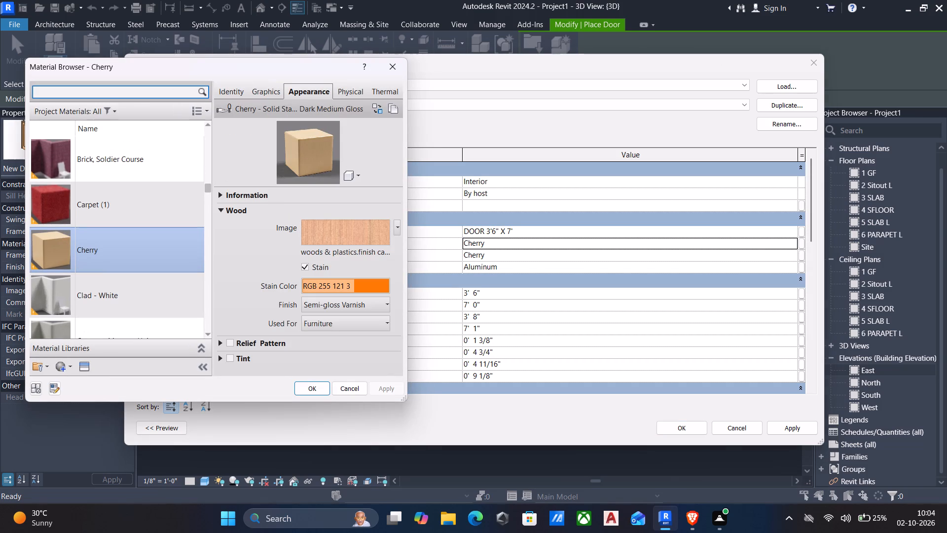
pyautogui.write('DOOR')
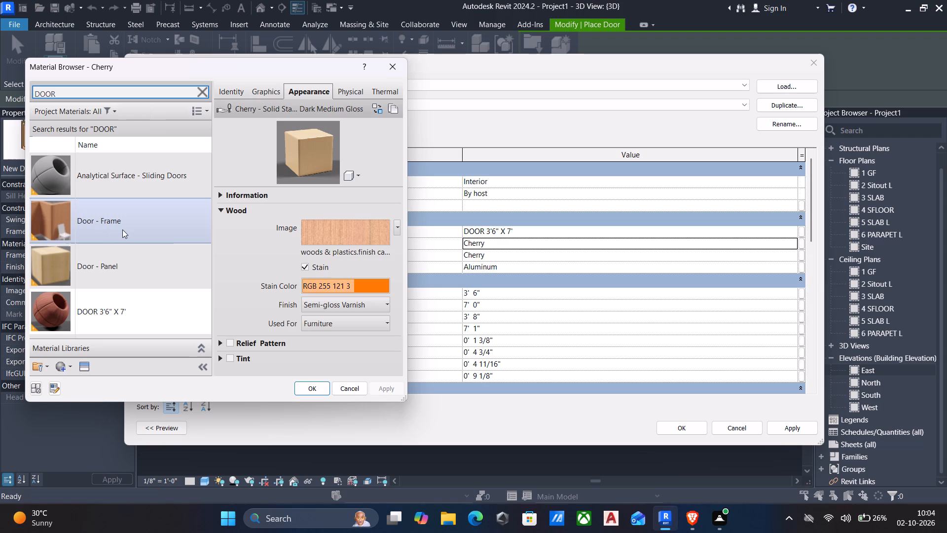
pyautogui.click(108, 305)
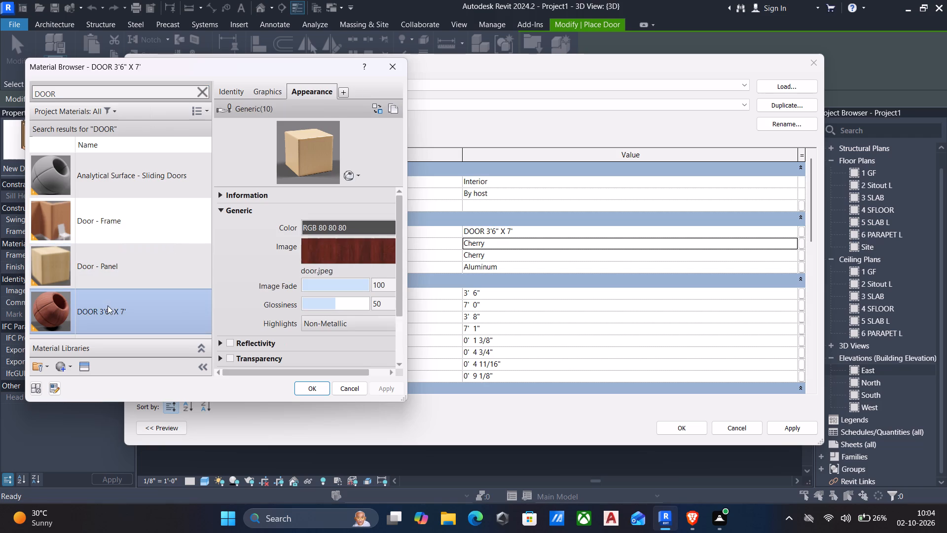
pyautogui.click(312, 384)
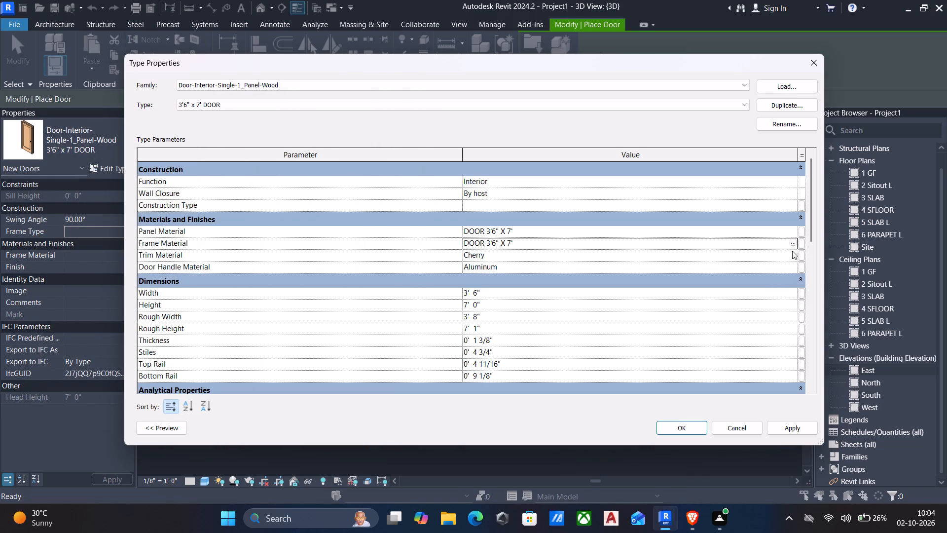
# Assign the DOOR 3'6" X 7' material to the door type's trim.
pyautogui.click(792, 251)
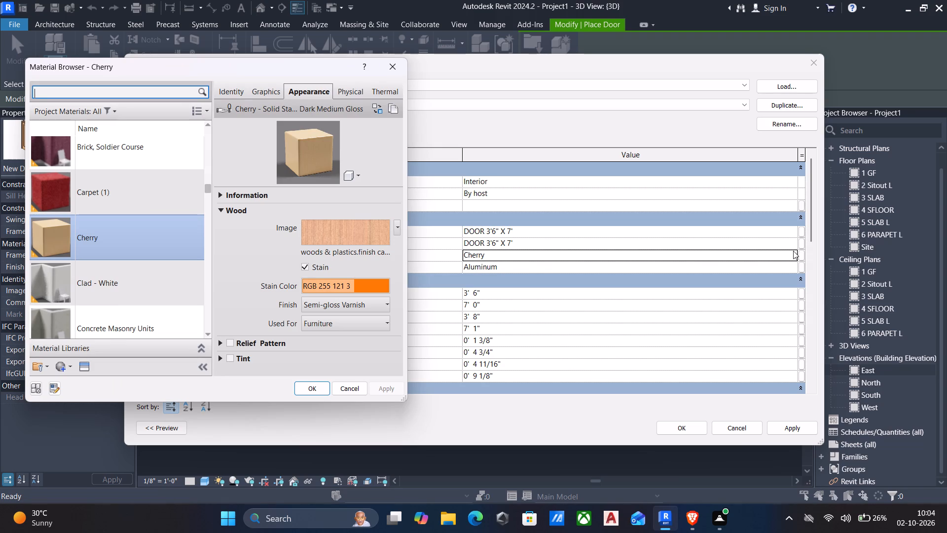
pyautogui.click(53, 92)
pyautogui.write('DOO')
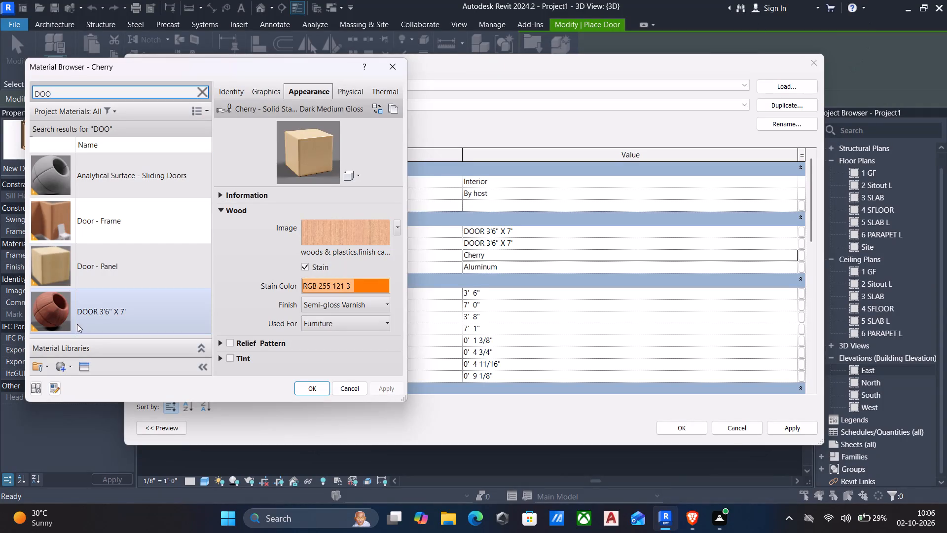
pyautogui.click(105, 305)
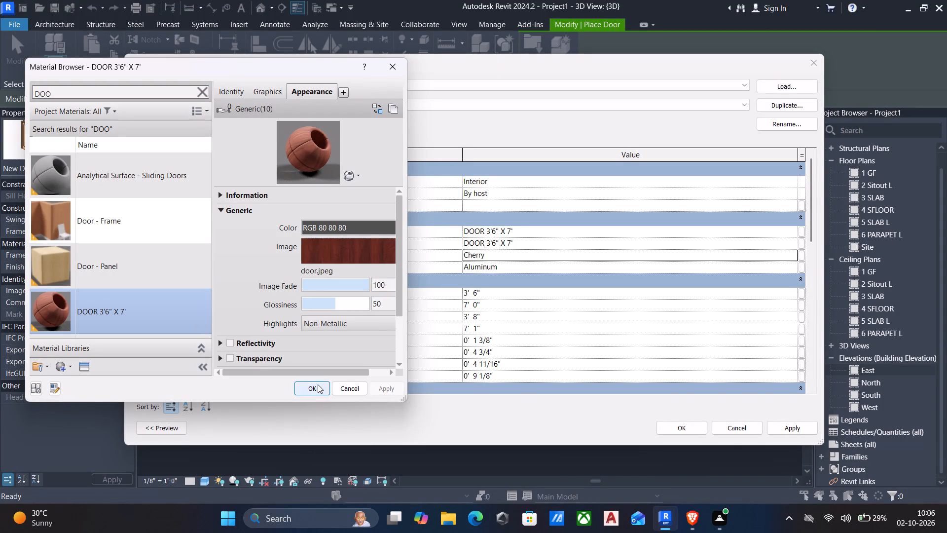
pyautogui.click(318, 384)
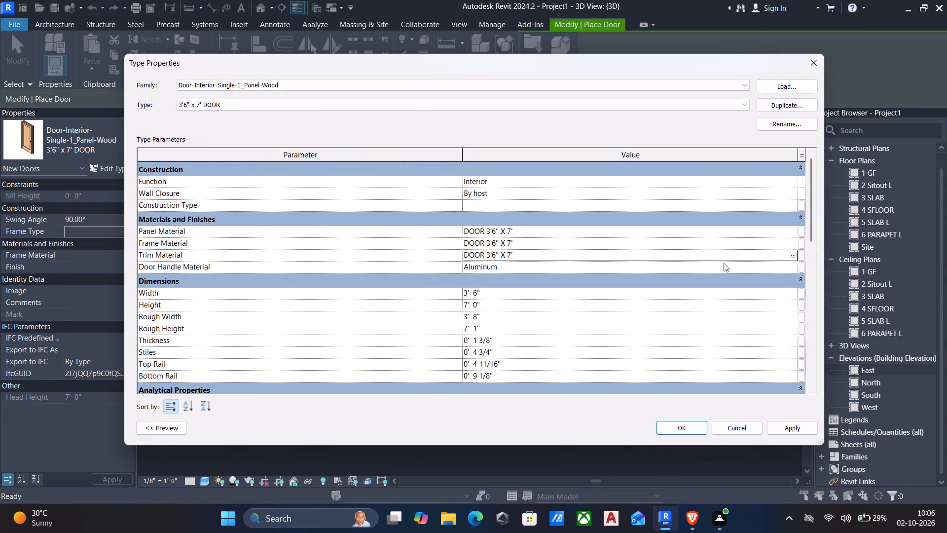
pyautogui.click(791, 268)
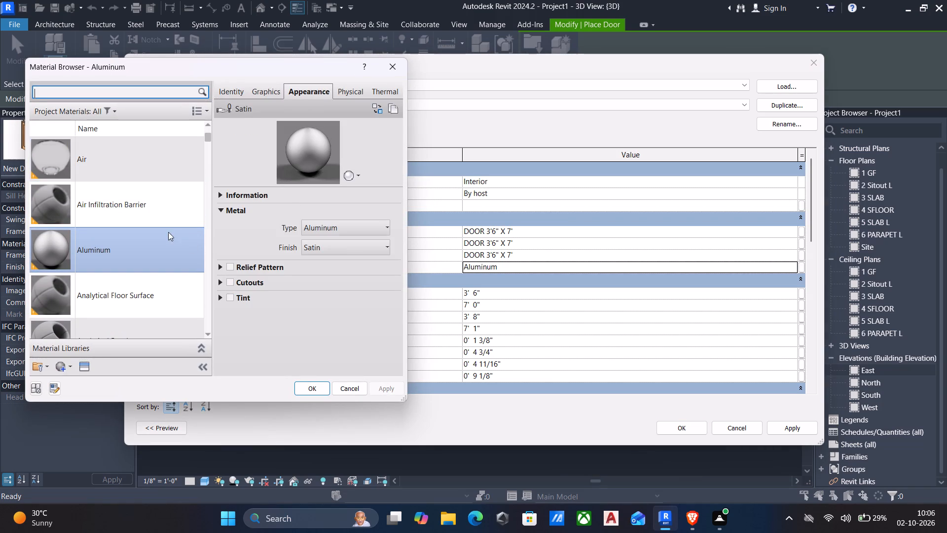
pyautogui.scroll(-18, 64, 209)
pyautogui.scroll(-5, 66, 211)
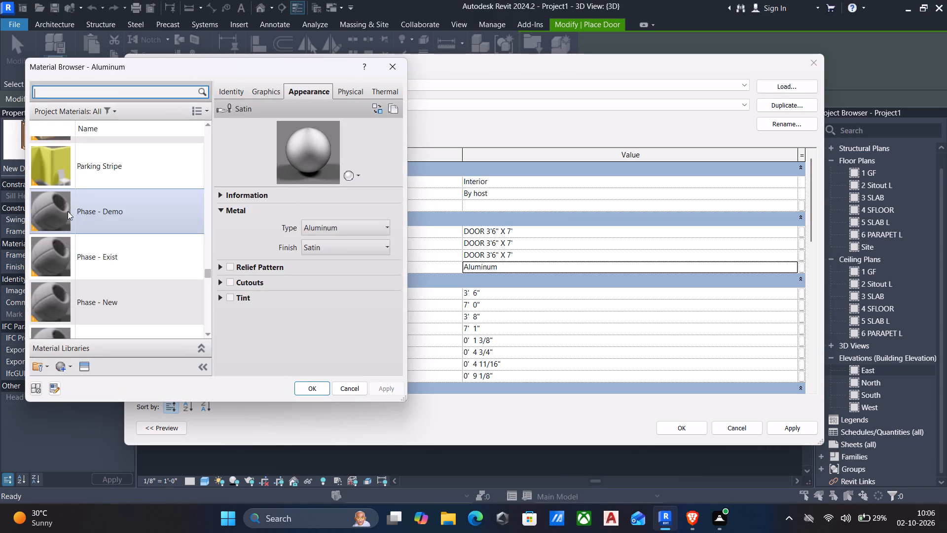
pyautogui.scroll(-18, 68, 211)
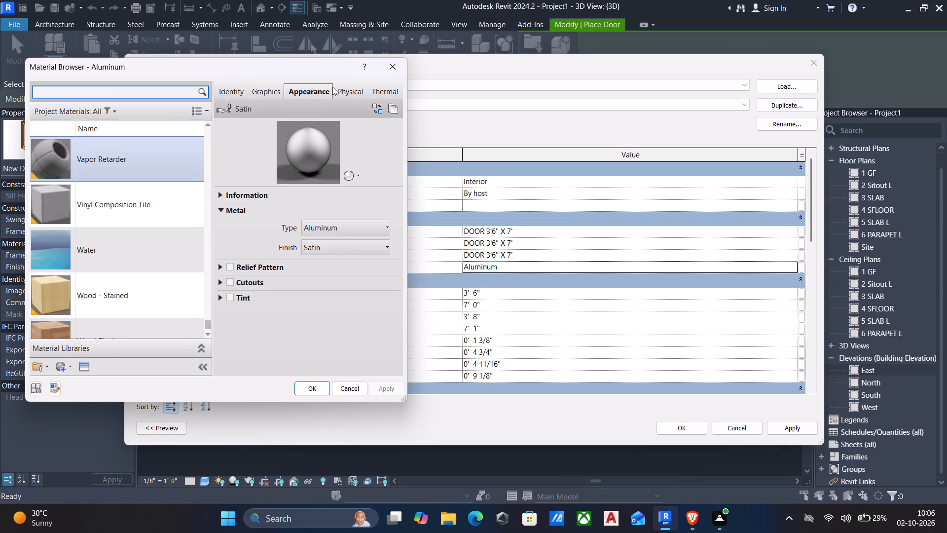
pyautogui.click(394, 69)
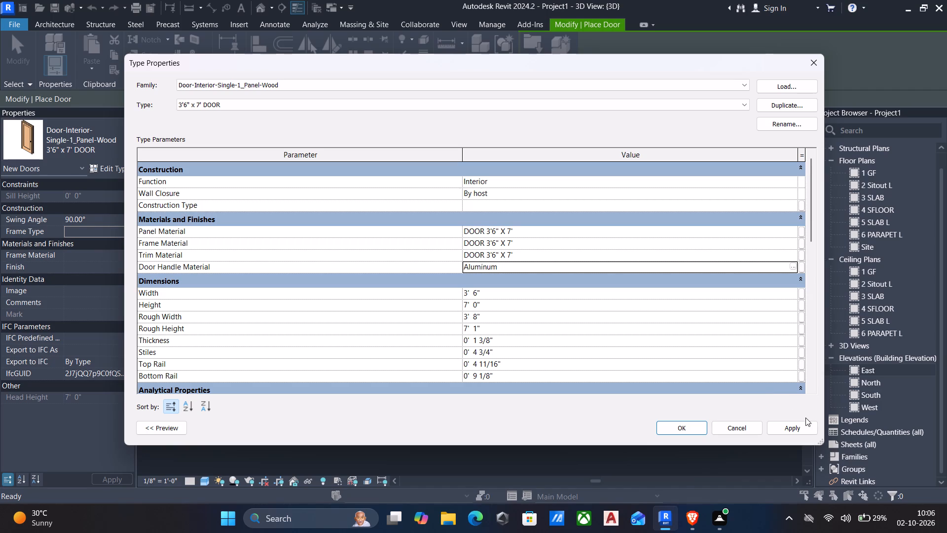
# Apply and accept the material changes to the 3'6" x 7' DOOR type.
pyautogui.click(799, 423)
pyautogui.click(676, 432)
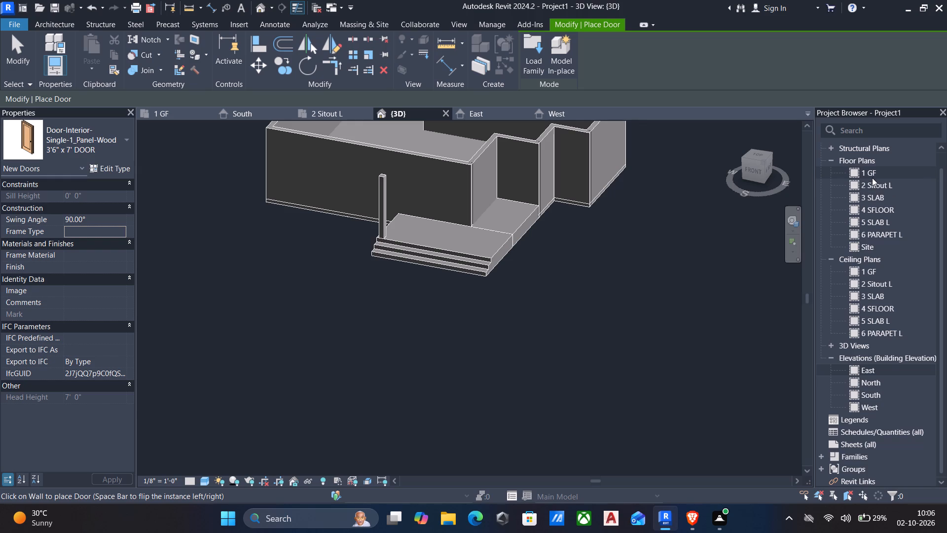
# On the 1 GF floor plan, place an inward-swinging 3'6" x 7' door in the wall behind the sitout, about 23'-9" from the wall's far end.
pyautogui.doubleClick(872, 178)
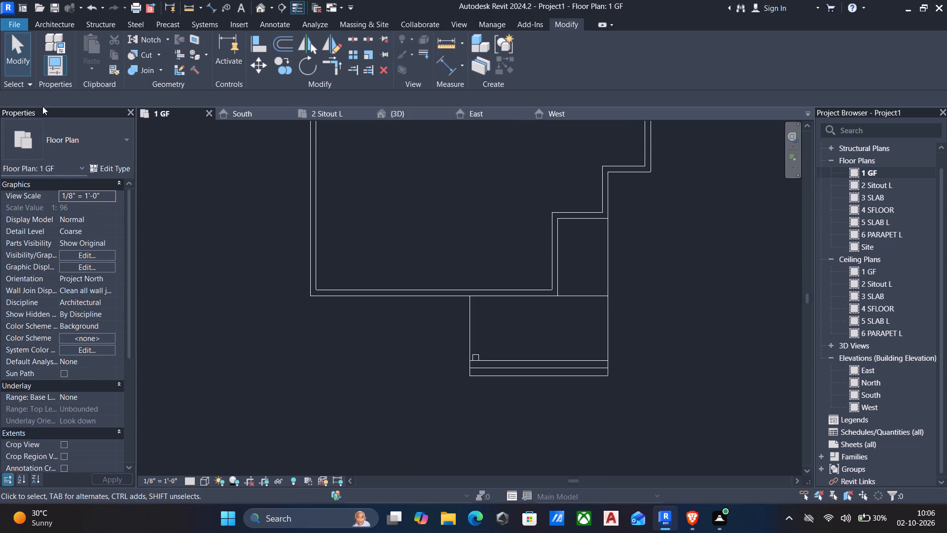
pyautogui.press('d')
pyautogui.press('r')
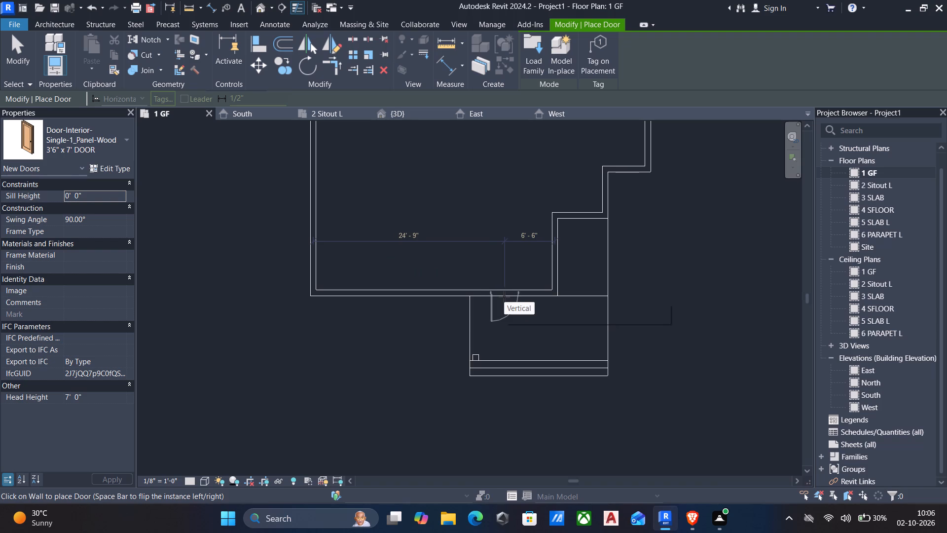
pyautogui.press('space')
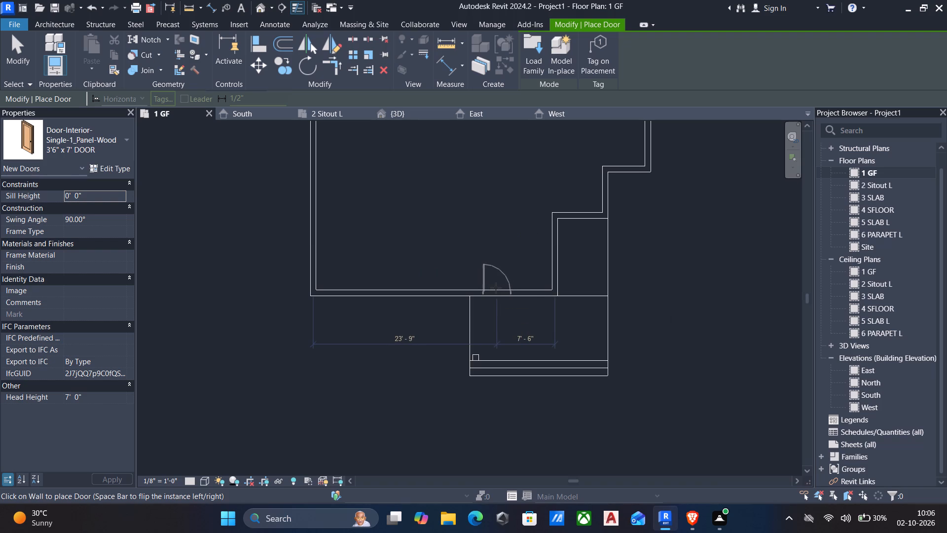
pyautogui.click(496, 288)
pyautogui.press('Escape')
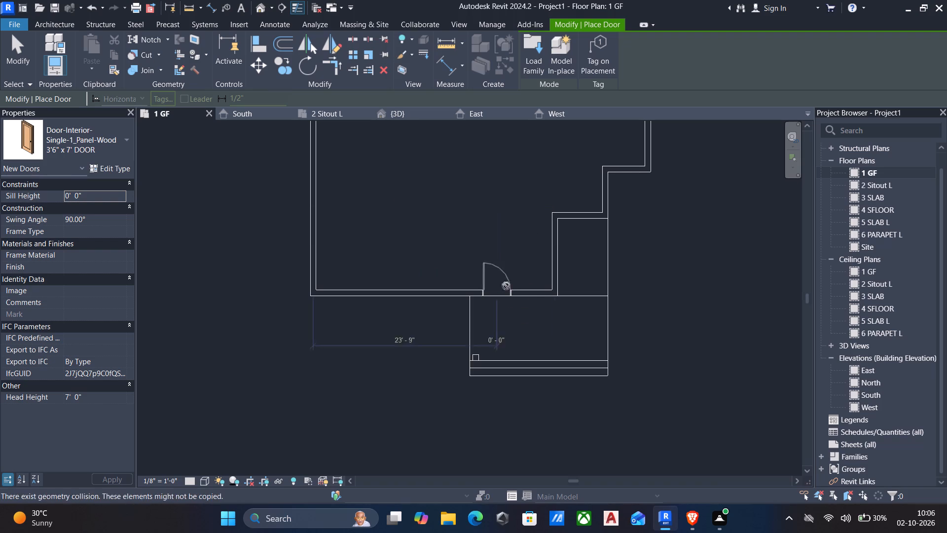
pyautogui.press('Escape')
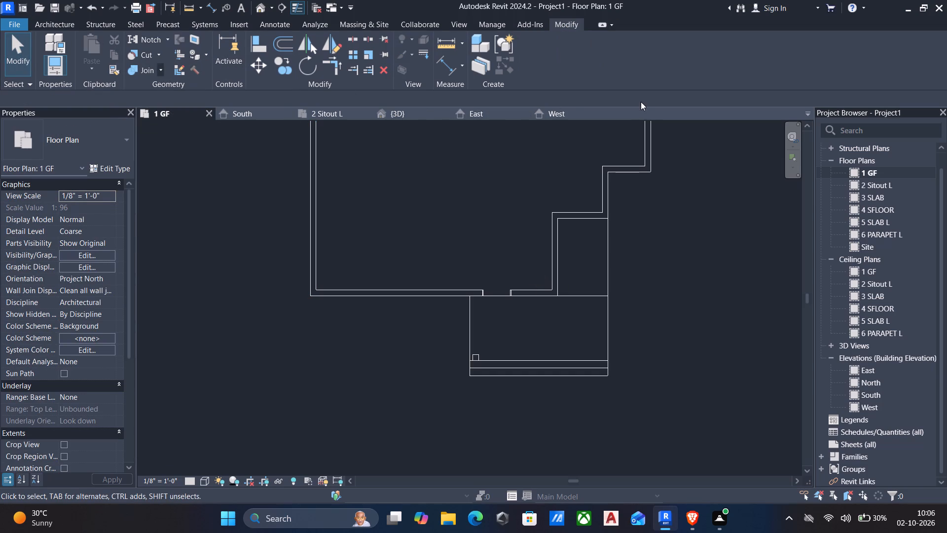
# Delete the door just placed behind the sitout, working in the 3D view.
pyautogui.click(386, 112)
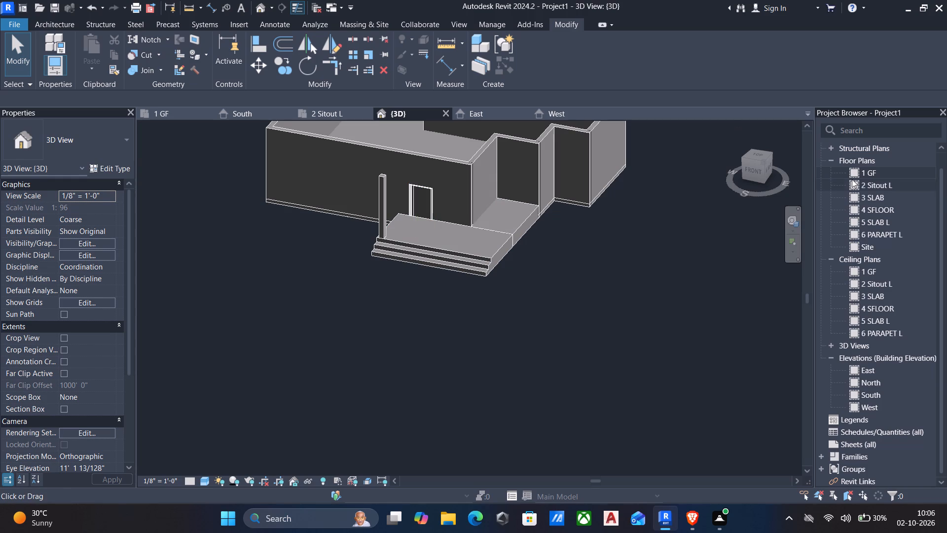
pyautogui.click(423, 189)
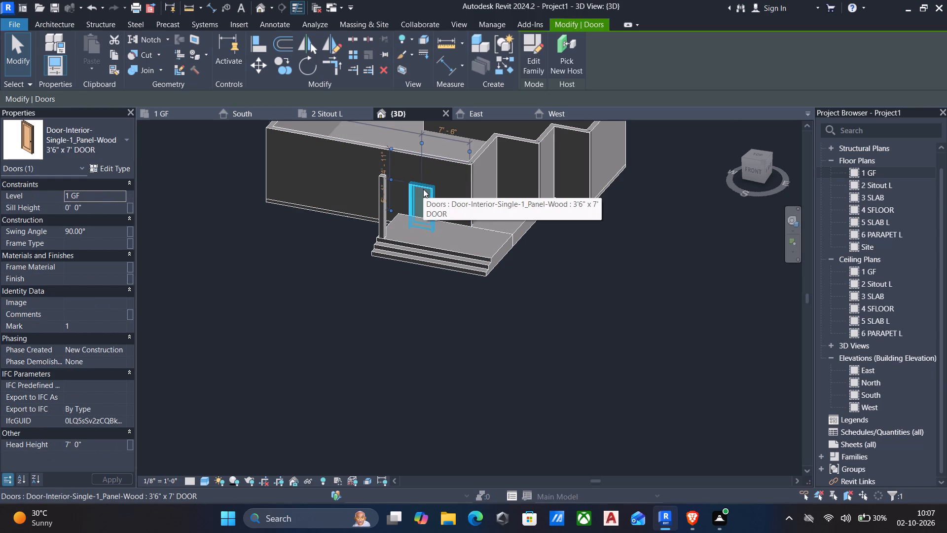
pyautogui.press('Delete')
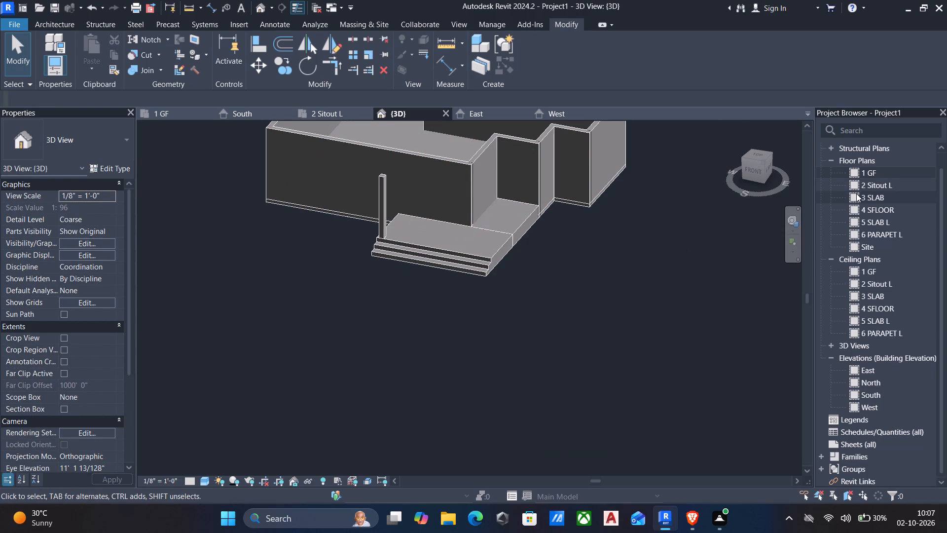
# On the 2 Sitout L floor plan, place an inward-swinging 3'6" x 7' door in the wall behind the sitout and check it in 3D.
pyautogui.doubleClick(876, 190)
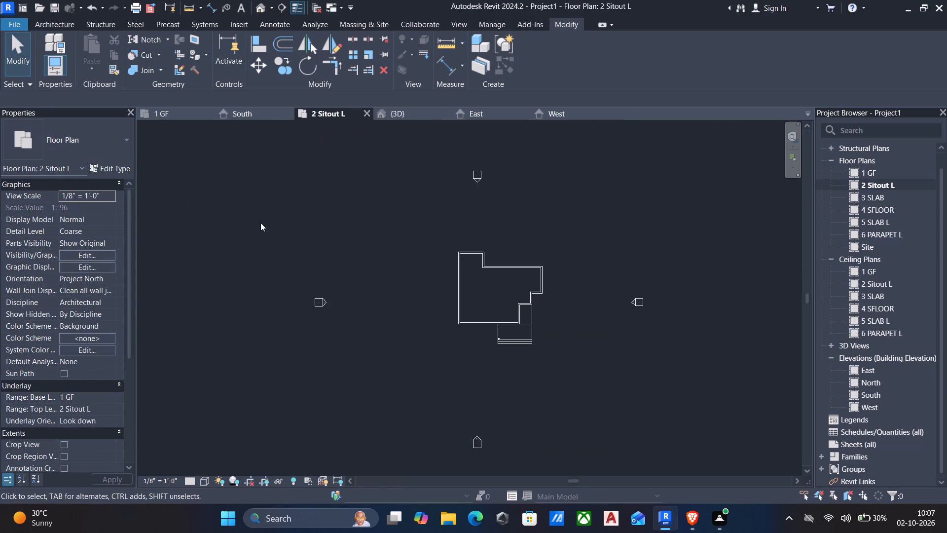
pyautogui.write('DR')
pyautogui.scroll(4, 508, 323)
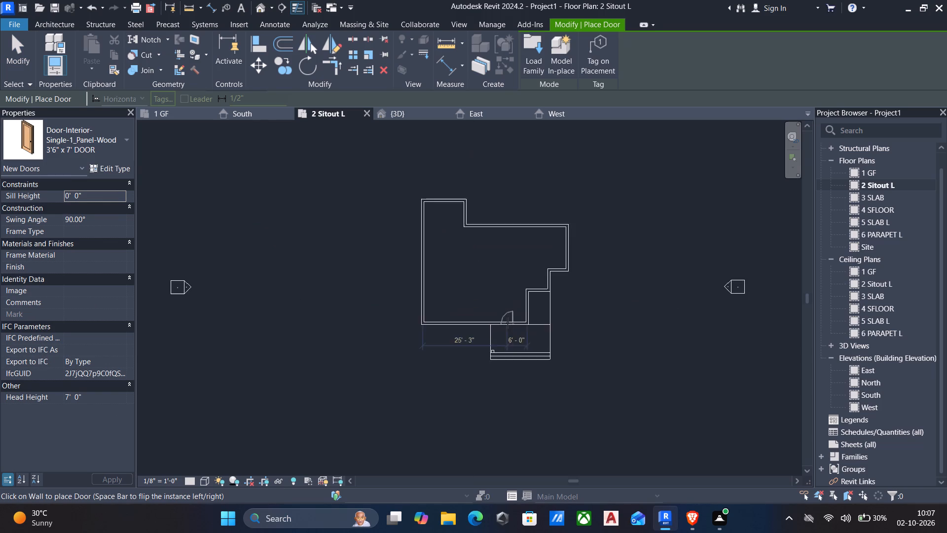
pyautogui.scroll(6, 508, 323)
pyautogui.press('space')
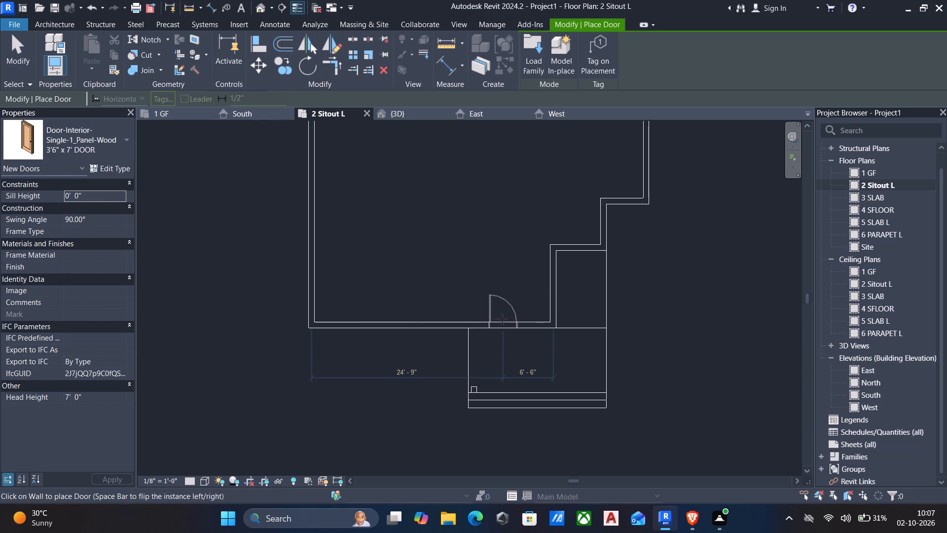
pyautogui.click(495, 319)
pyautogui.press('Escape')
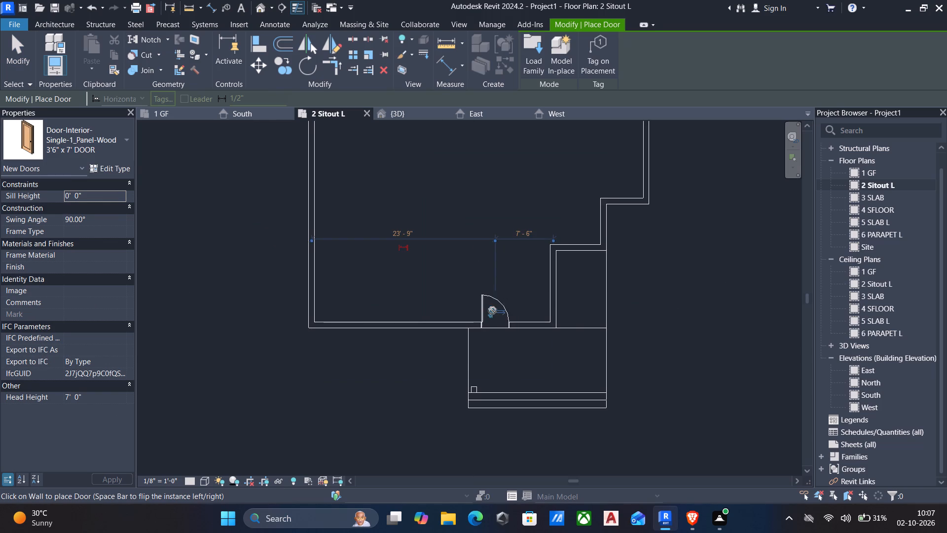
pyautogui.click(394, 114)
pyautogui.press('Escape')
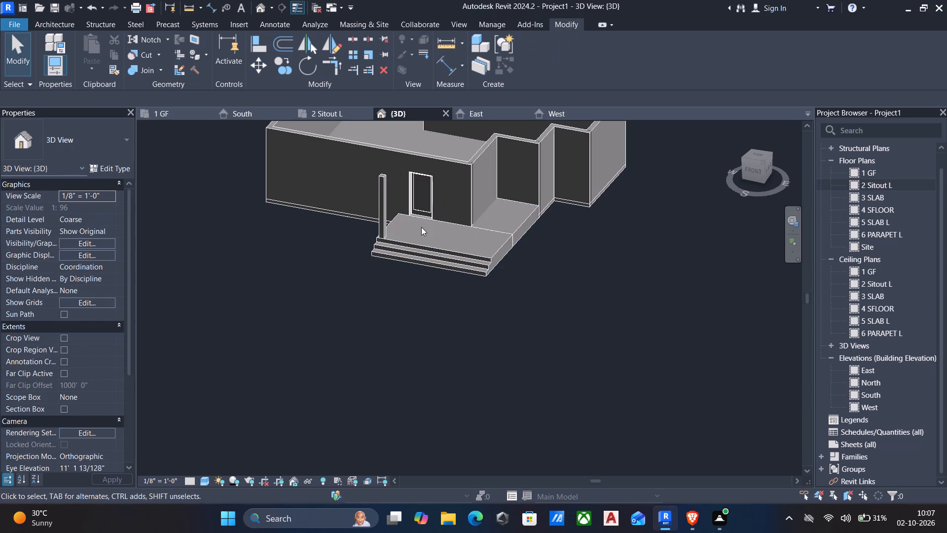
# Examine the newly placed door, sitout steps and column from several angles in the 3D view.
pyautogui.scroll(10, 421, 227)
pyautogui.moveTo(403, 215); pyautogui.dragTo(382, 275, button='middle')
pyautogui.scroll(-5, 382, 275)
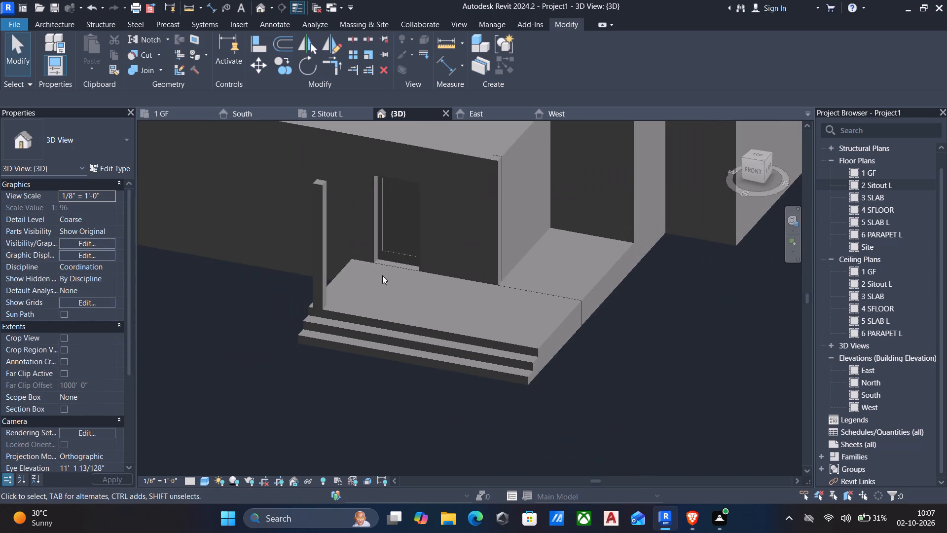
pyautogui.keyDown('shift'); pyautogui.moveTo(384, 274); pyautogui.dragTo(426, 241, button='middle'); pyautogui.keyUp('shift')
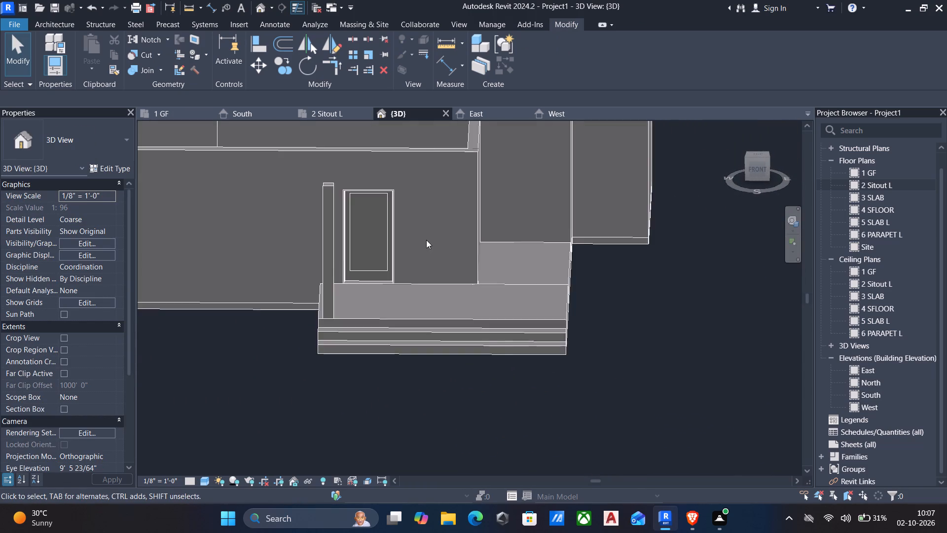
pyautogui.scroll(-3, 426, 240)
pyautogui.keyDown('shift'); pyautogui.moveTo(425, 240); pyautogui.dragTo(306, 259, button='middle'); pyautogui.keyUp('shift')
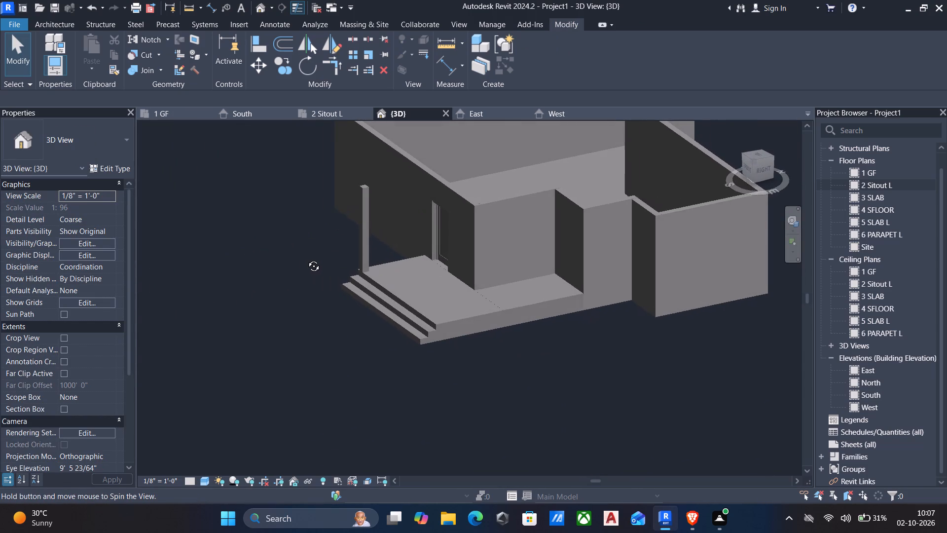
pyautogui.keyDown('shift'); pyautogui.moveTo(306, 259); pyautogui.dragTo(307, 259, button='middle'); pyautogui.keyUp('shift')
pyautogui.keyDown('shift'); pyautogui.moveTo(364, 282); pyautogui.dragTo(436, 263, button='middle'); pyautogui.keyUp('shift')
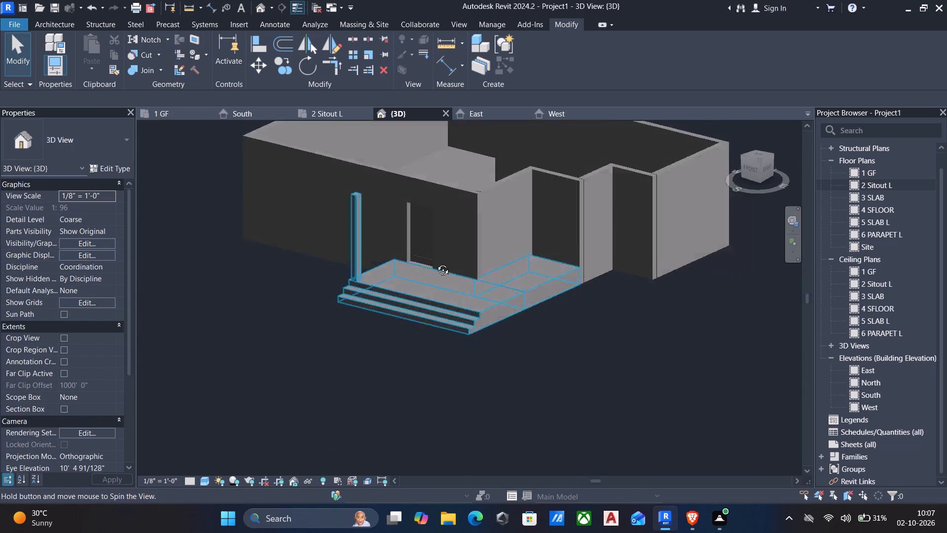
pyautogui.keyDown('shift'); pyautogui.moveTo(436, 263); pyautogui.dragTo(339, 266, button='middle'); pyautogui.keyUp('shift')
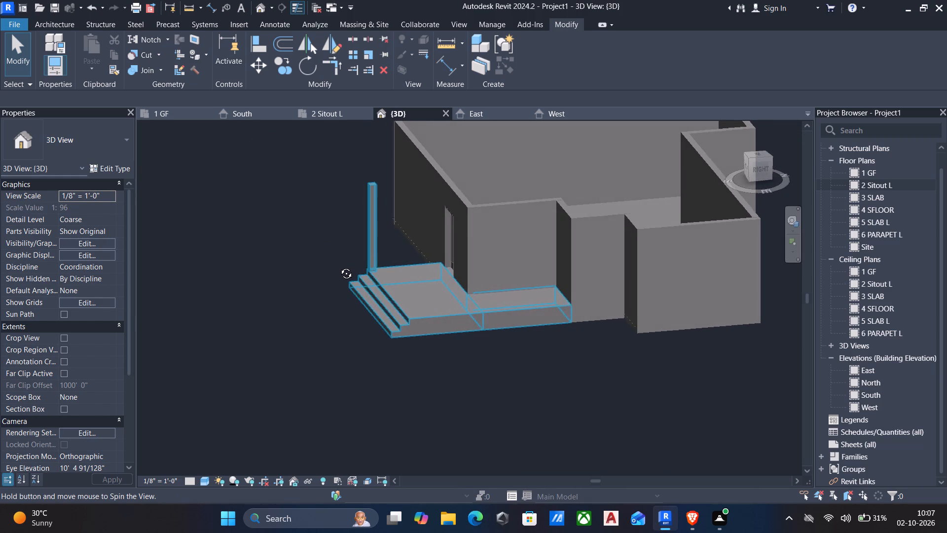
pyautogui.keyDown('shift'); pyautogui.moveTo(339, 266); pyautogui.dragTo(351, 265, button='middle'); pyautogui.keyUp('shift')
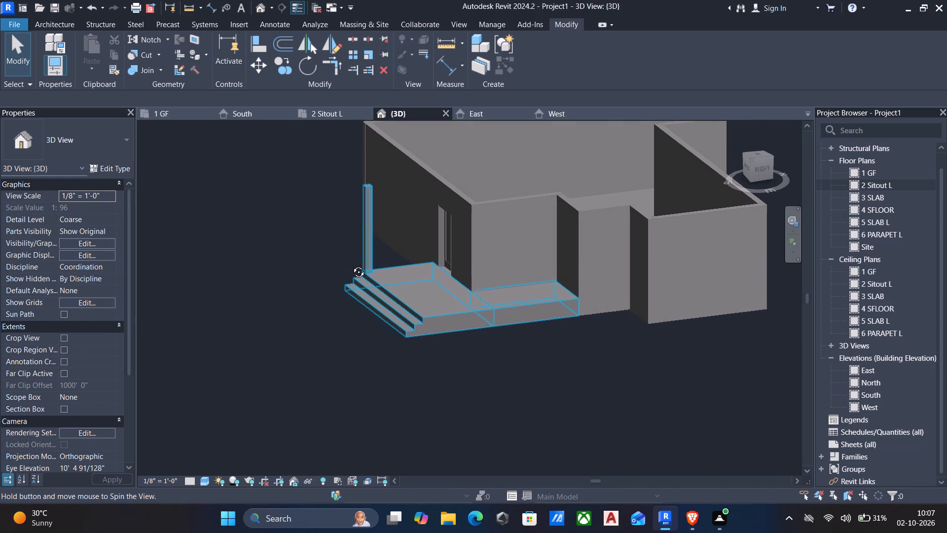
pyautogui.keyDown('shift'); pyautogui.moveTo(351, 265); pyautogui.dragTo(511, 216, button='middle'); pyautogui.keyUp('shift')
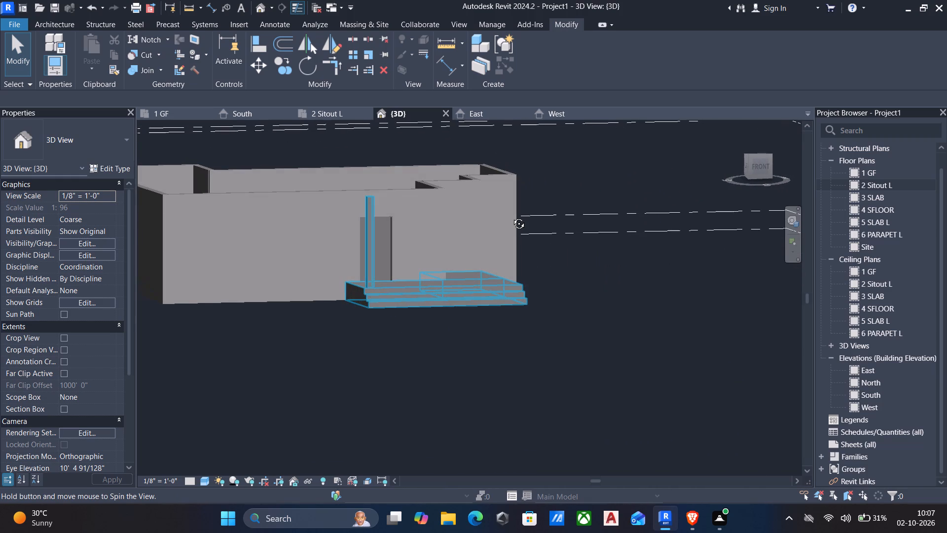
pyautogui.keyDown('shift'); pyautogui.moveTo(511, 216); pyautogui.dragTo(508, 217, button='middle'); pyautogui.keyUp('shift')
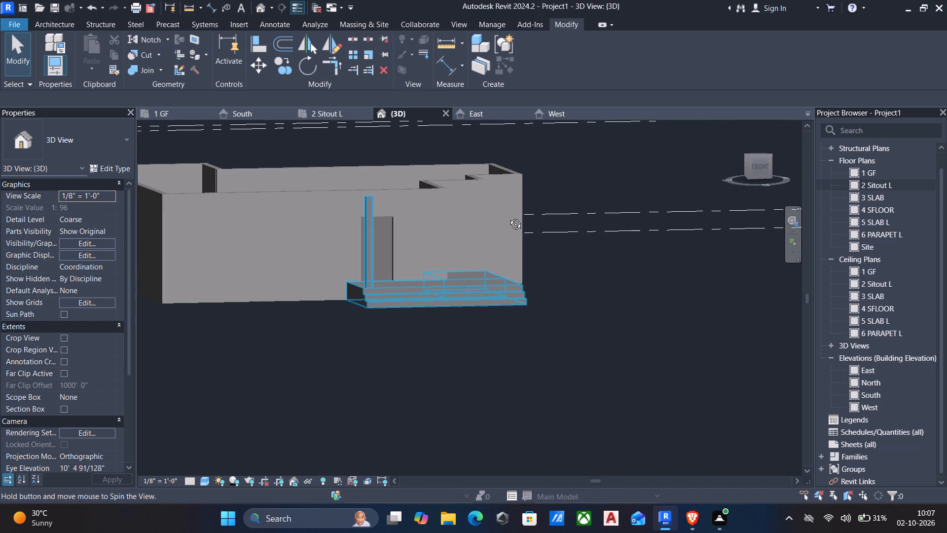
pyautogui.keyDown('shift'); pyautogui.moveTo(508, 217); pyautogui.dragTo(479, 226, button='middle'); pyautogui.keyUp('shift')
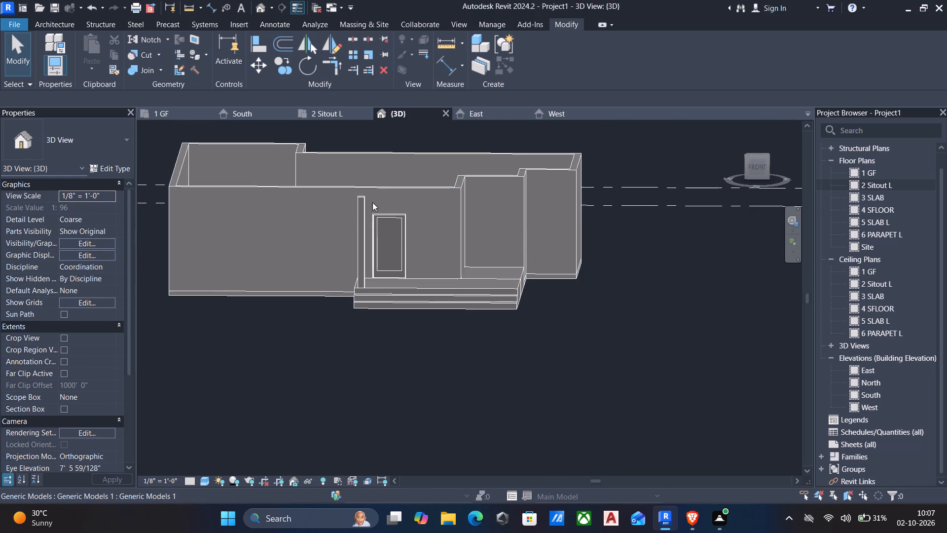
# Edit the sitout model in place and copy its 10' column about 16'-4" along the top step edge to the sitout's opposite end.
pyautogui.click(359, 210)
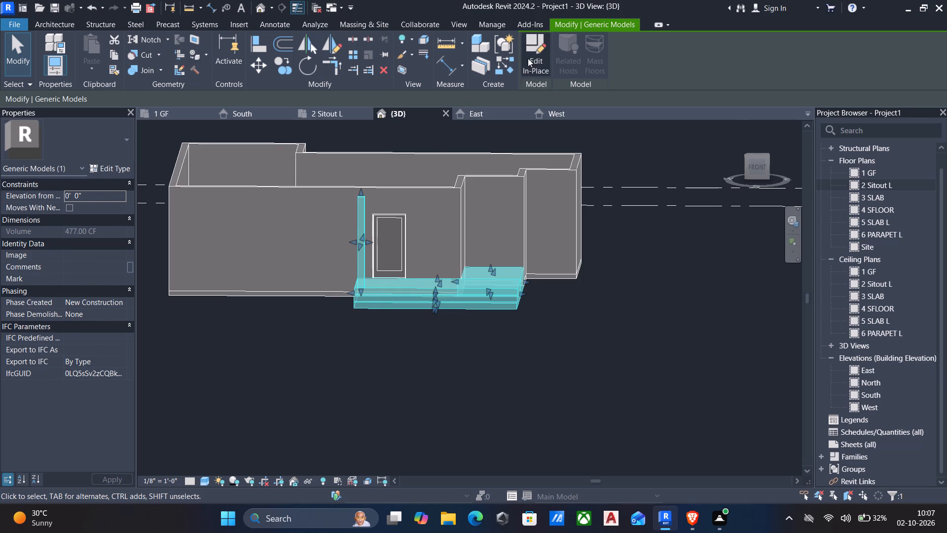
pyautogui.click(528, 58)
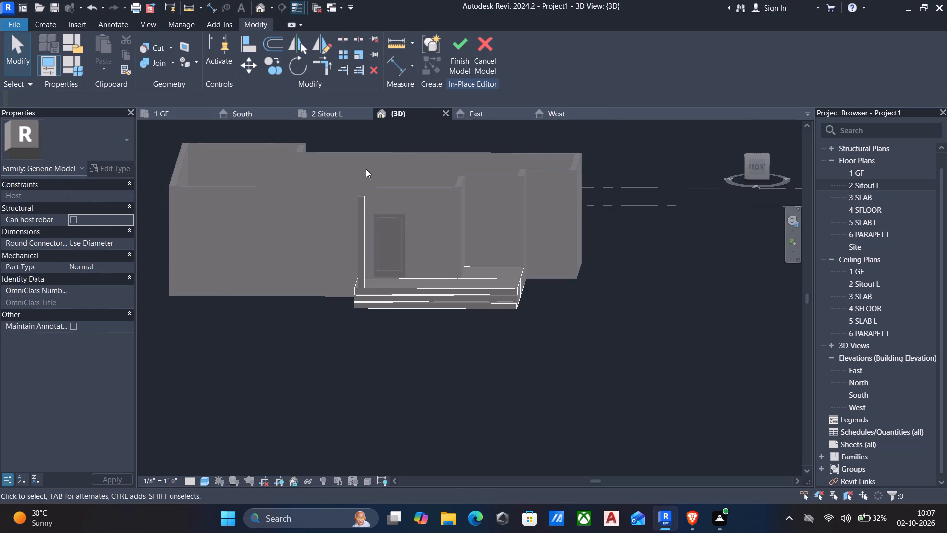
pyautogui.click(359, 216)
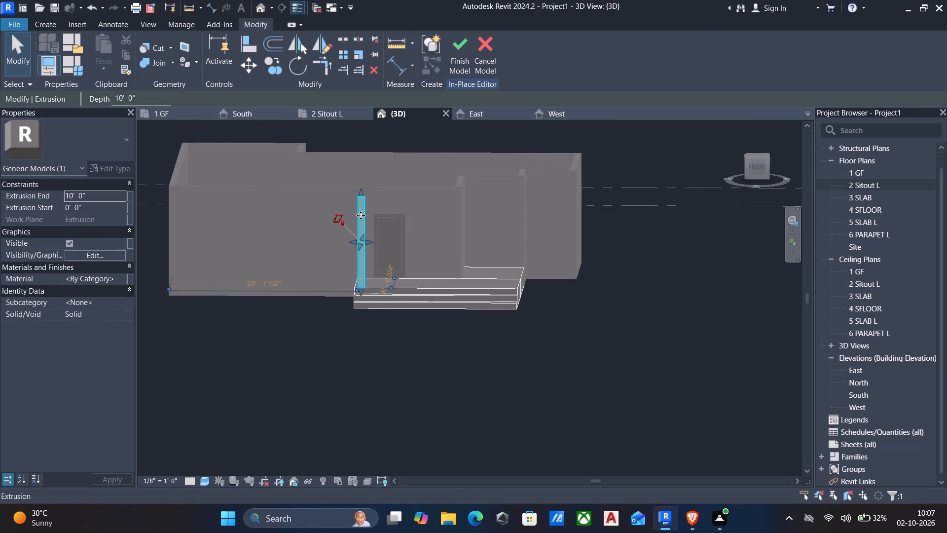
pyautogui.keyDown('shift'); pyautogui.moveTo(775, 180); pyautogui.dragTo(763, 198, button='middle'); pyautogui.keyUp('shift')
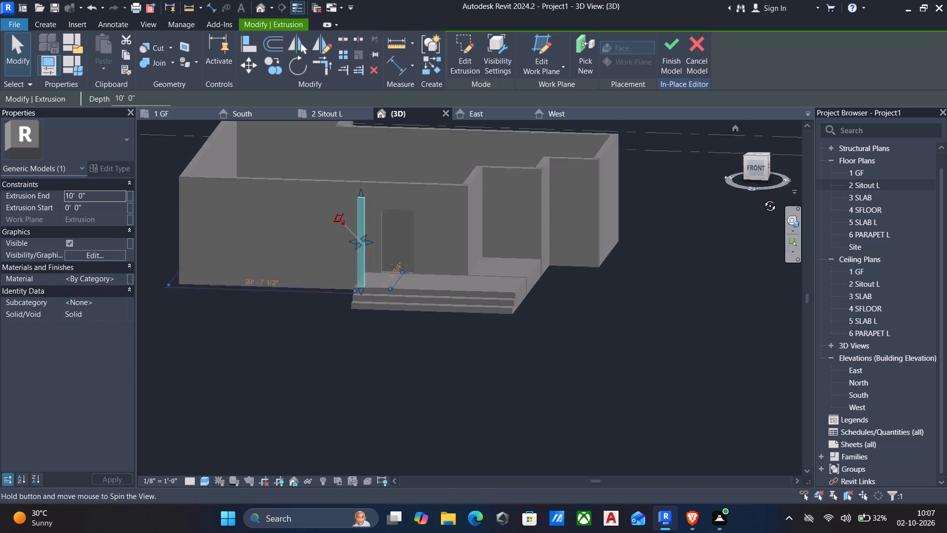
pyautogui.keyDown('shift'); pyautogui.moveTo(763, 198); pyautogui.dragTo(780, 271, button='middle'); pyautogui.keyUp('shift')
pyautogui.keyDown('shift'); pyautogui.scroll(1, 780, 271); pyautogui.keyUp('shift')
pyautogui.click(757, 156)
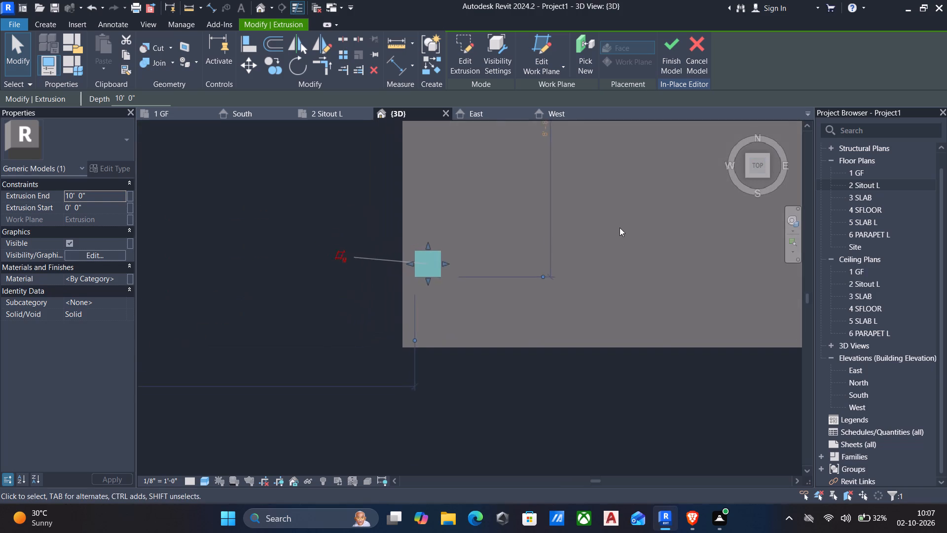
pyautogui.scroll(-5, 607, 229)
pyautogui.moveTo(606, 232); pyautogui.dragTo(511, 213, button='middle')
pyautogui.scroll(-2, 511, 213)
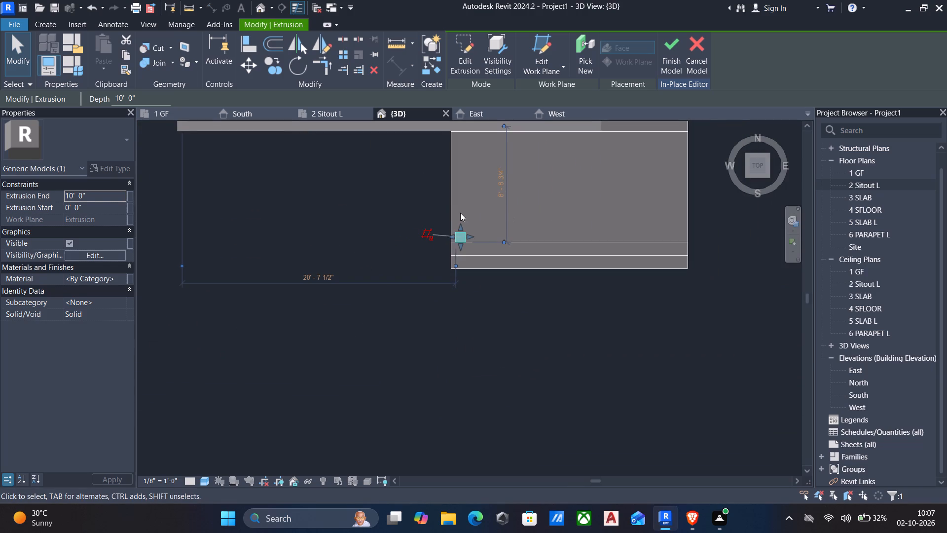
pyautogui.press('c')
pyautogui.press('o')
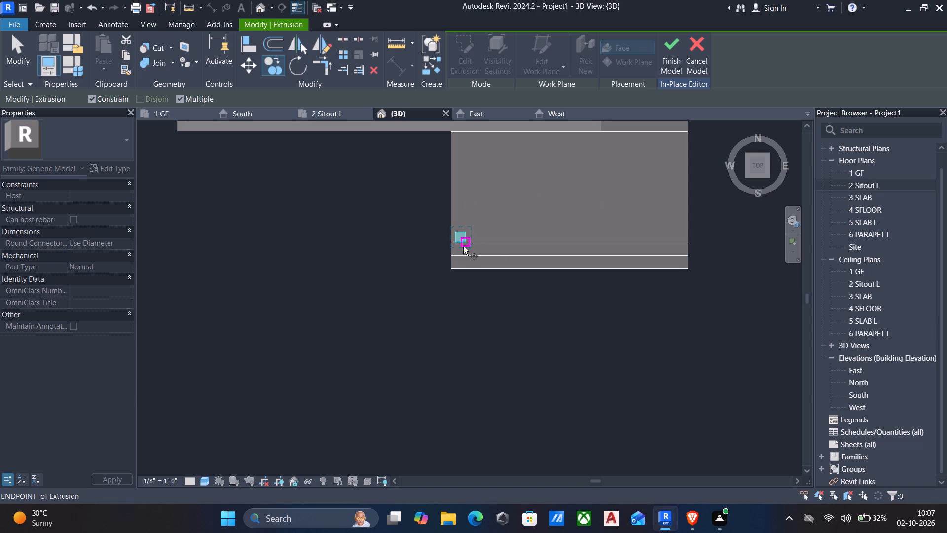
pyautogui.click(468, 243)
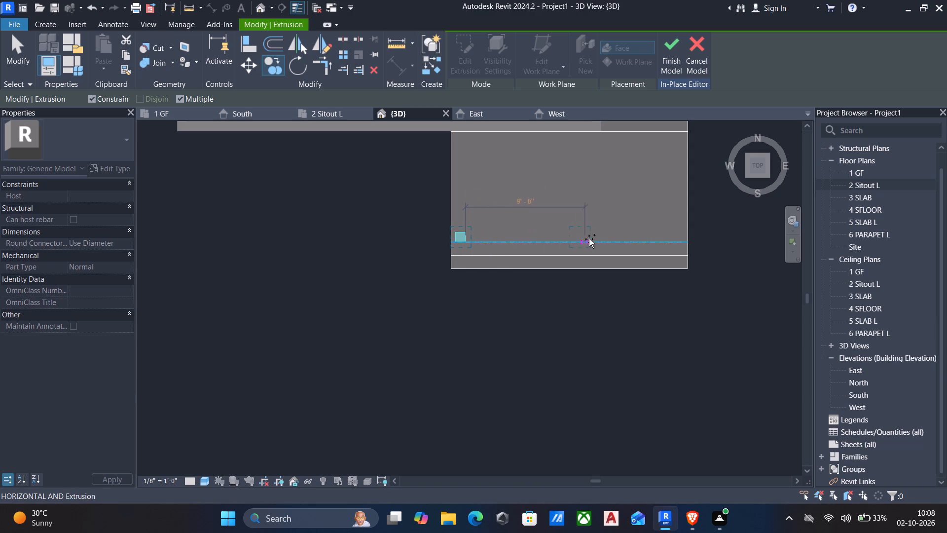
pyautogui.scroll(5, 679, 248)
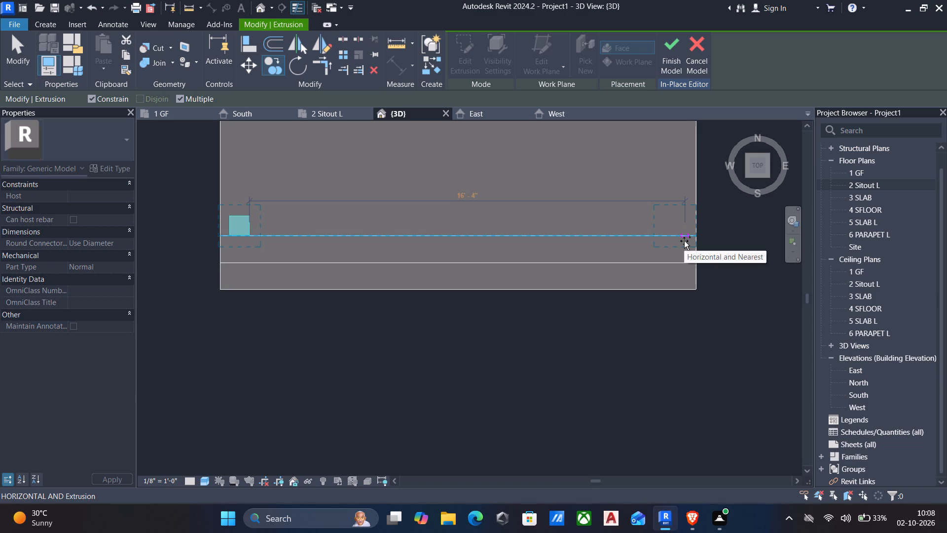
pyautogui.click(684, 241)
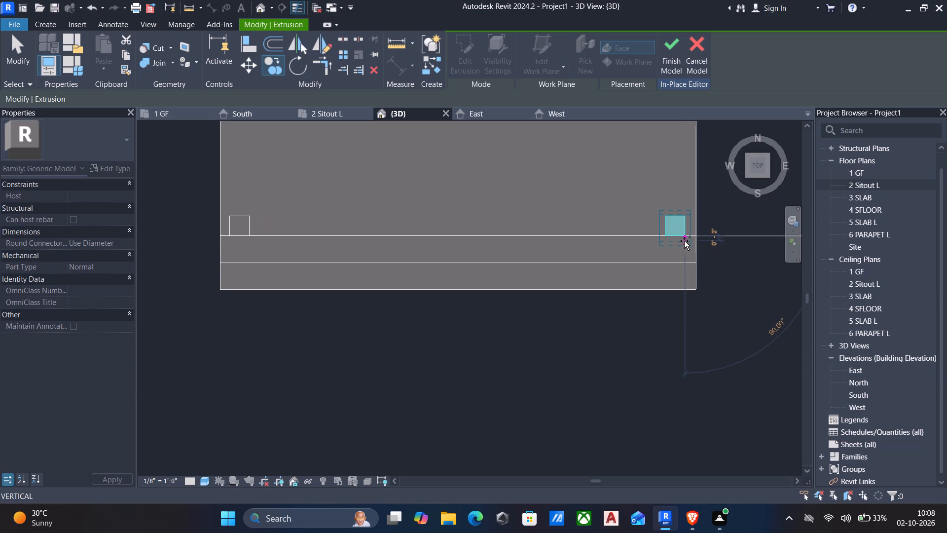
pyautogui.press('Escape')
pyautogui.press('Escape')
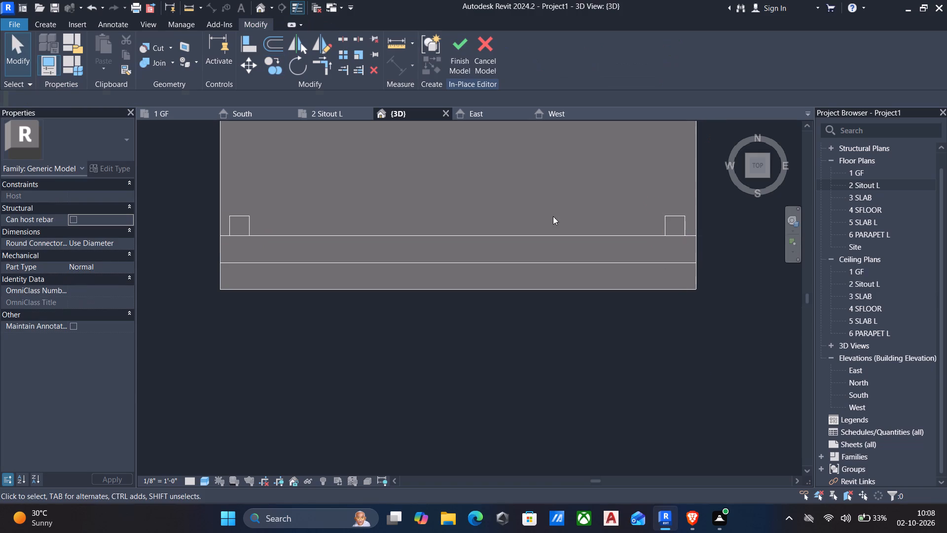
# Nudge the copied column slightly toward the sitout's east edge and finish the in-place model.
pyautogui.click(679, 217)
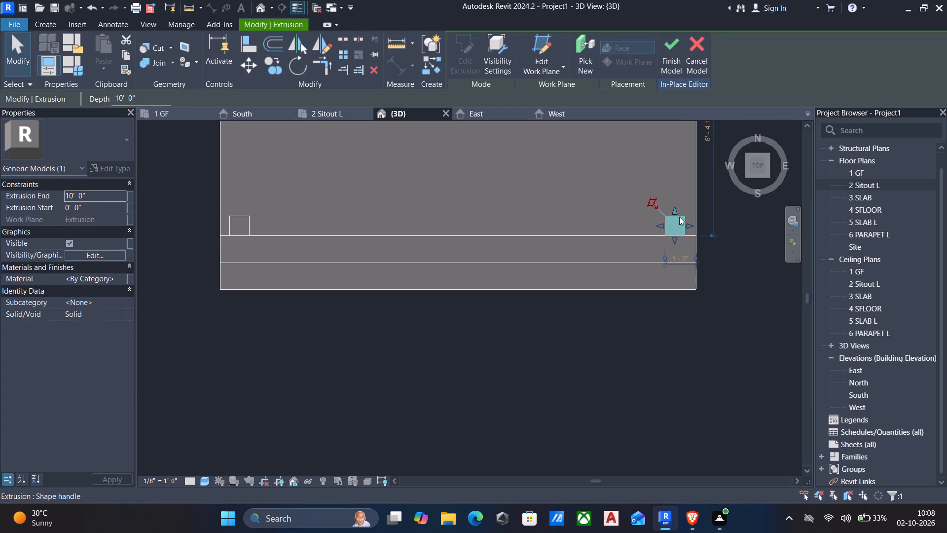
pyautogui.scroll(4, 679, 217)
pyautogui.press('Right')
pyautogui.scroll(-11, 660, 227)
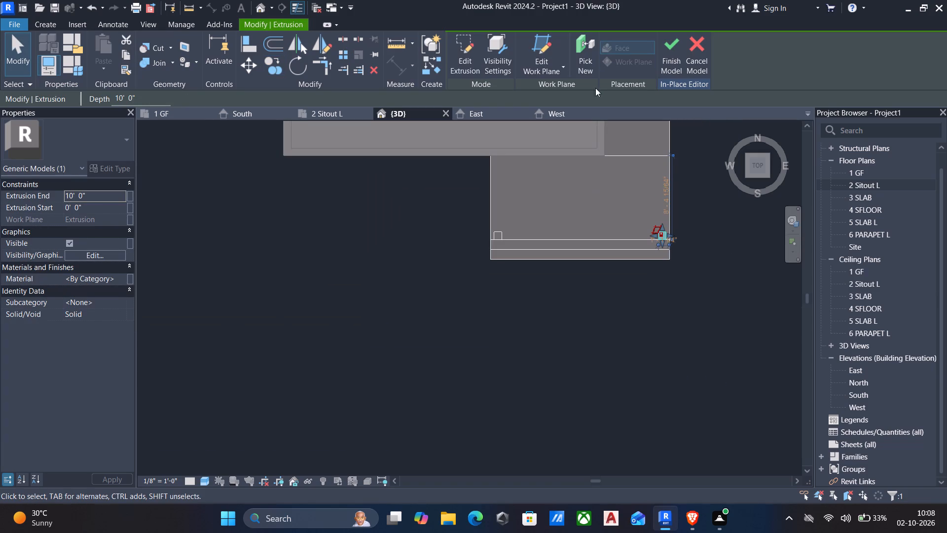
pyautogui.click(665, 50)
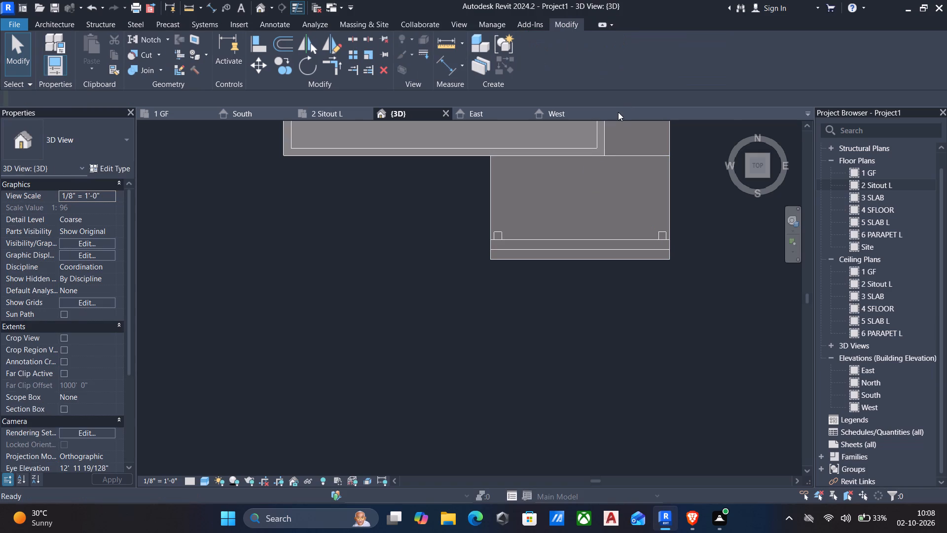
# Examine the two sitout columns, the door and the surrounding walls from several sides in the 3D view.
pyautogui.scroll(-2, 617, 125)
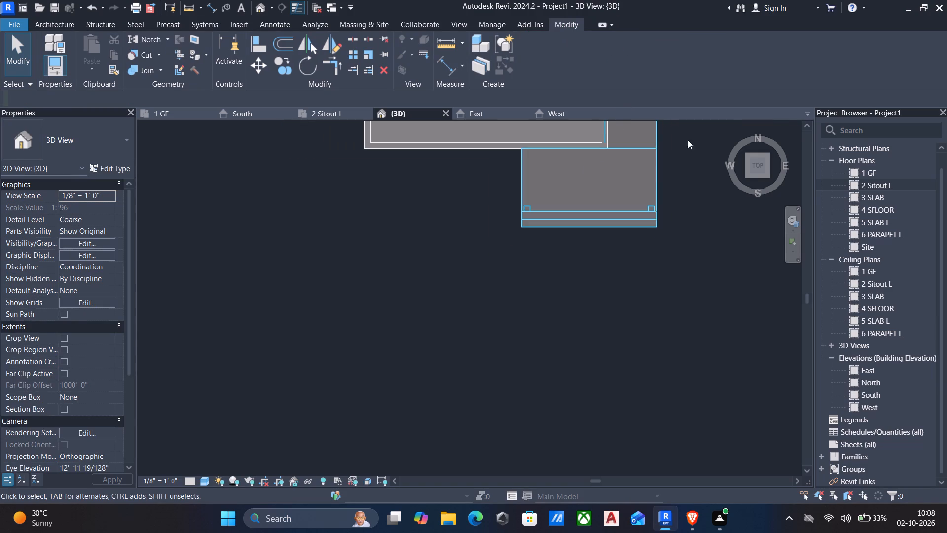
pyautogui.click(770, 178)
pyautogui.scroll(6, 496, 289)
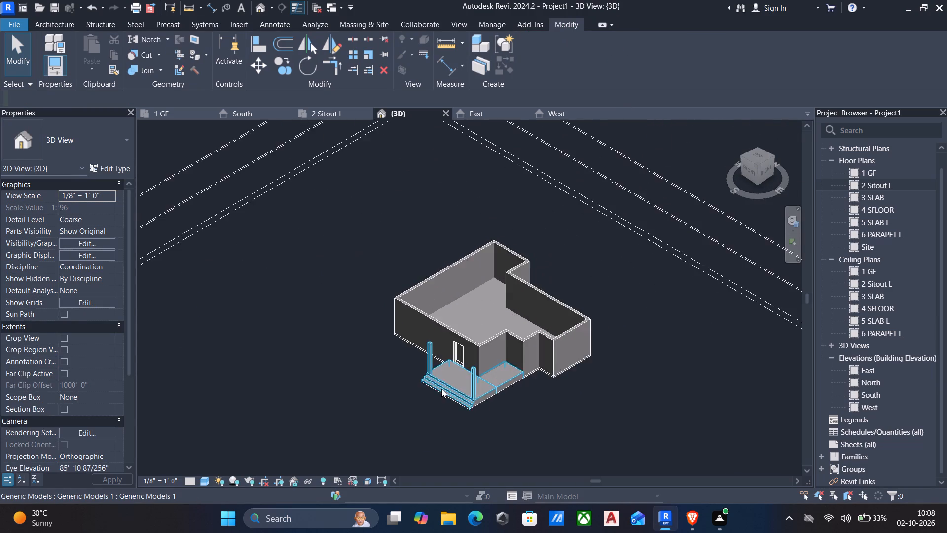
pyautogui.scroll(5, 447, 386)
pyautogui.moveTo(473, 342); pyautogui.dragTo(482, 305, button='middle')
pyautogui.scroll(4, 411, 382)
pyautogui.scroll(-5, 429, 371)
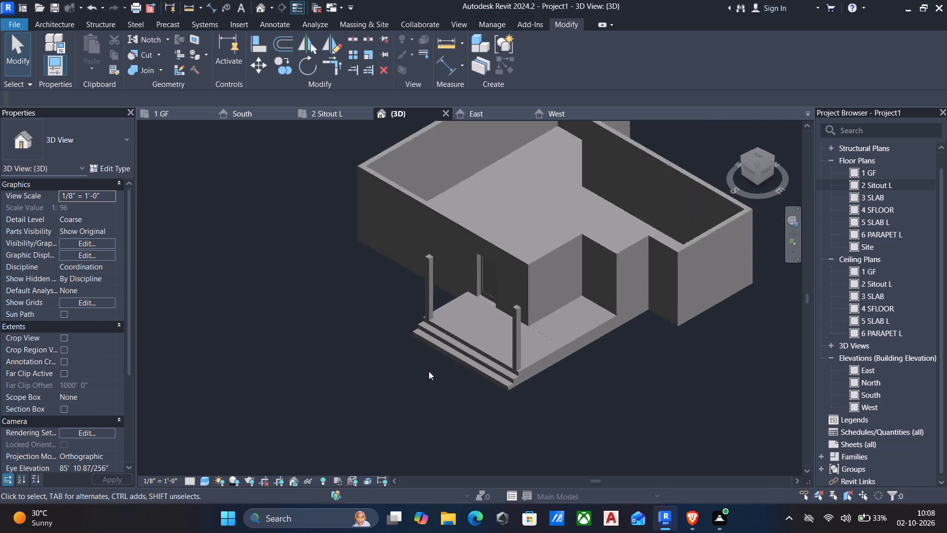
pyautogui.scroll(-1, 429, 371)
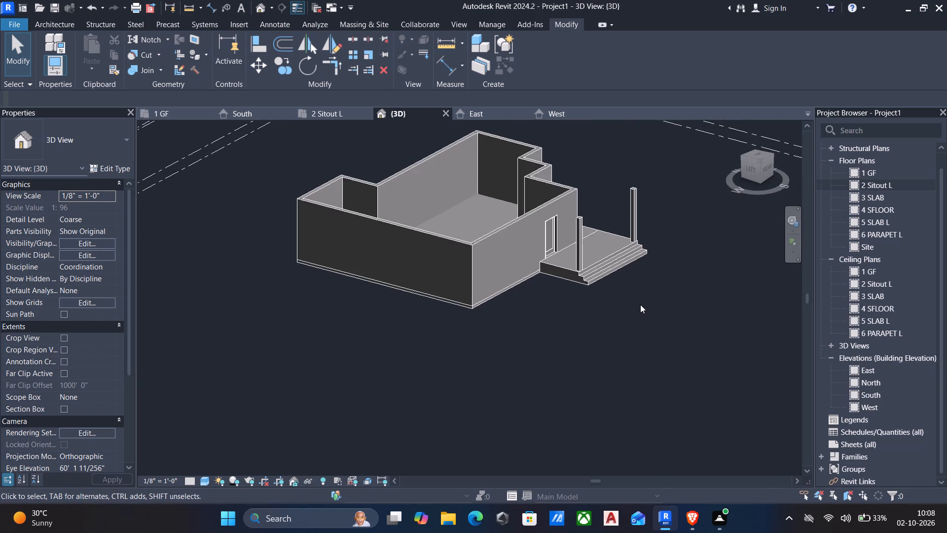
pyautogui.scroll(6, 639, 292)
pyautogui.moveTo(639, 292); pyautogui.dragTo(639, 342, button='middle')
pyautogui.keyDown('shift'); pyautogui.moveTo(657, 302); pyautogui.dragTo(475, 331, button='middle'); pyautogui.keyUp('shift')
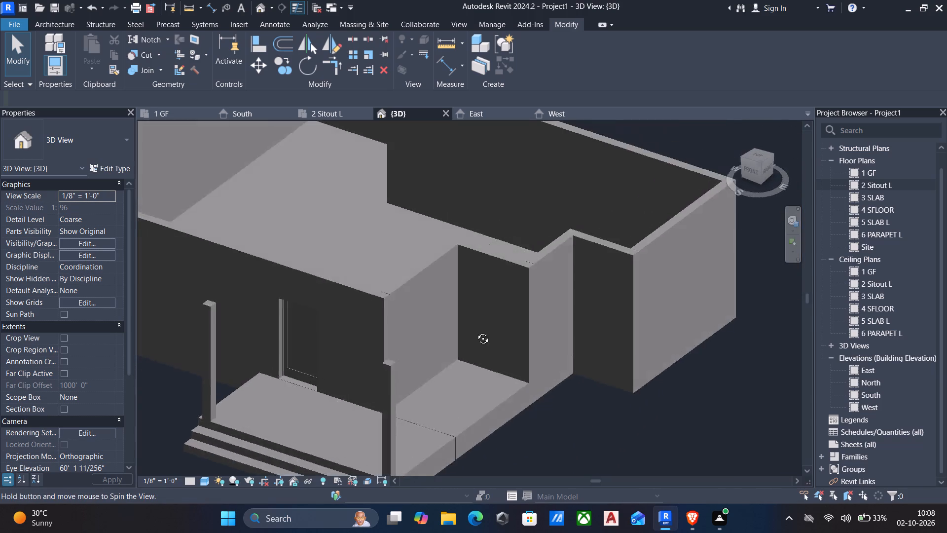
pyautogui.keyDown('shift'); pyautogui.moveTo(475, 331); pyautogui.dragTo(485, 304, button='middle'); pyautogui.keyUp('shift')
pyautogui.scroll(-6, 485, 304)
pyautogui.scroll(1, 484, 300)
pyautogui.keyDown('shift'); pyautogui.moveTo(484, 300); pyautogui.dragTo(484, 300, button='middle'); pyautogui.keyUp('shift')
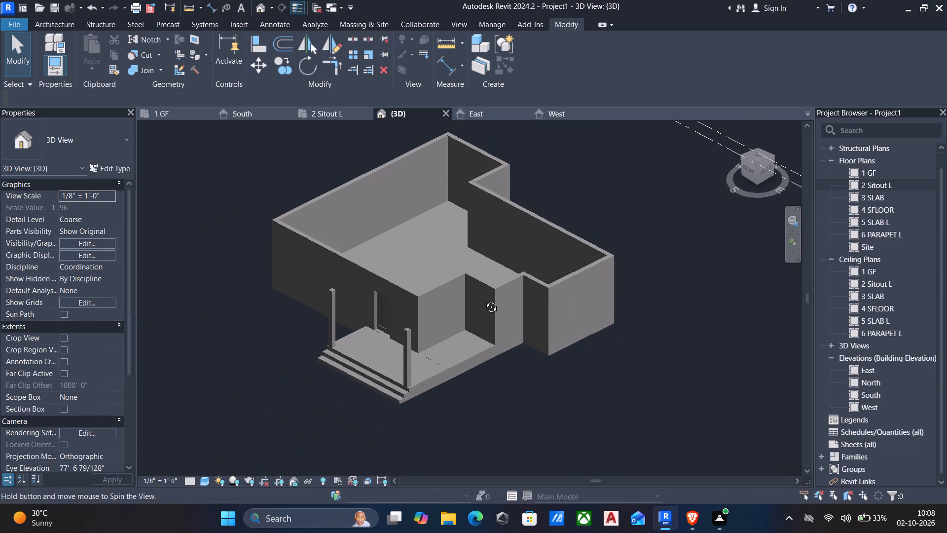
pyautogui.keyDown('shift'); pyautogui.moveTo(484, 300); pyautogui.dragTo(509, 290, button='middle'); pyautogui.keyUp('shift')
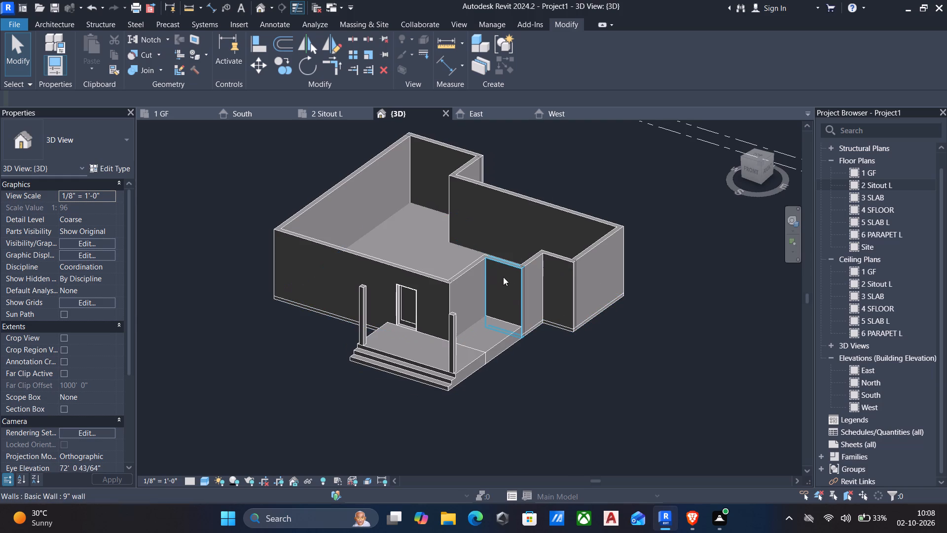
# Duplicate the 3'6" x 7' DOOR type as 3' x 7' and set its width to 3'.
pyautogui.press('d')
pyautogui.press('r')
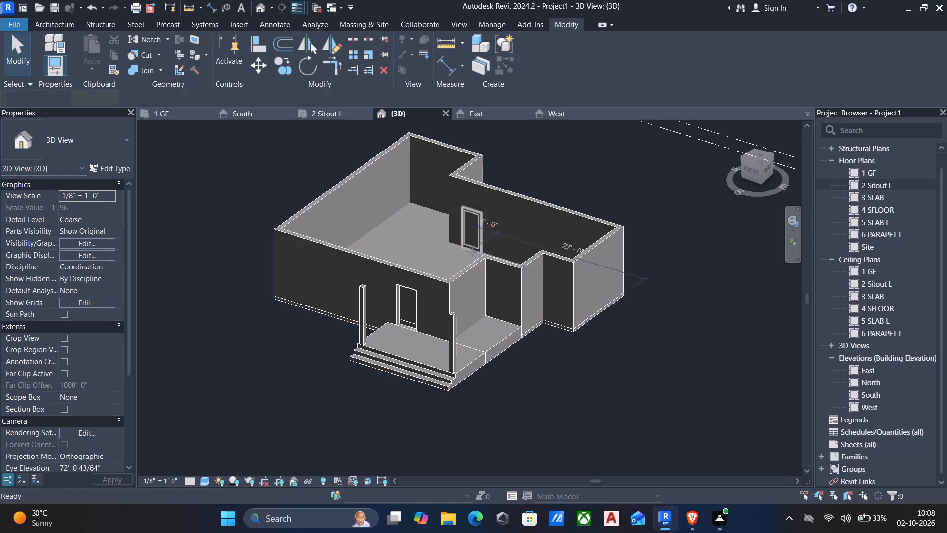
pyautogui.click(118, 168)
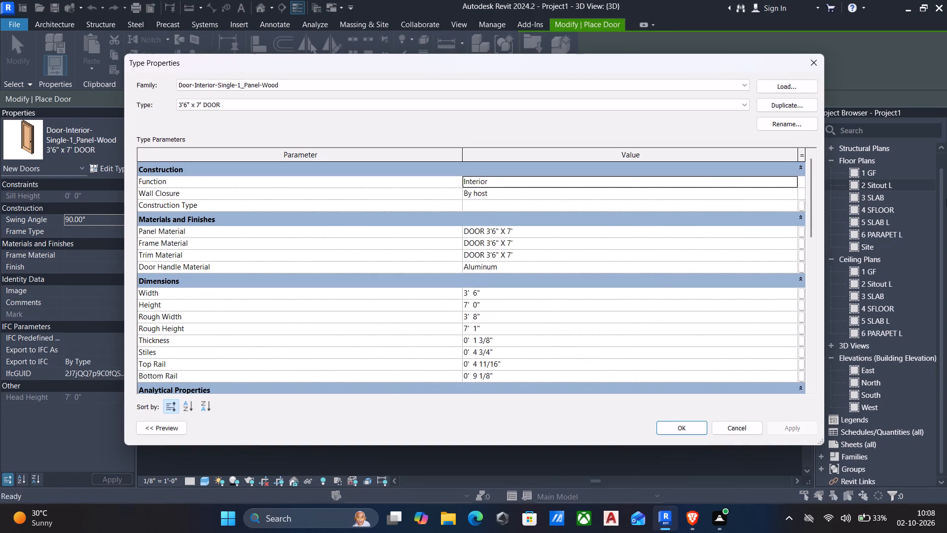
pyautogui.click(780, 108)
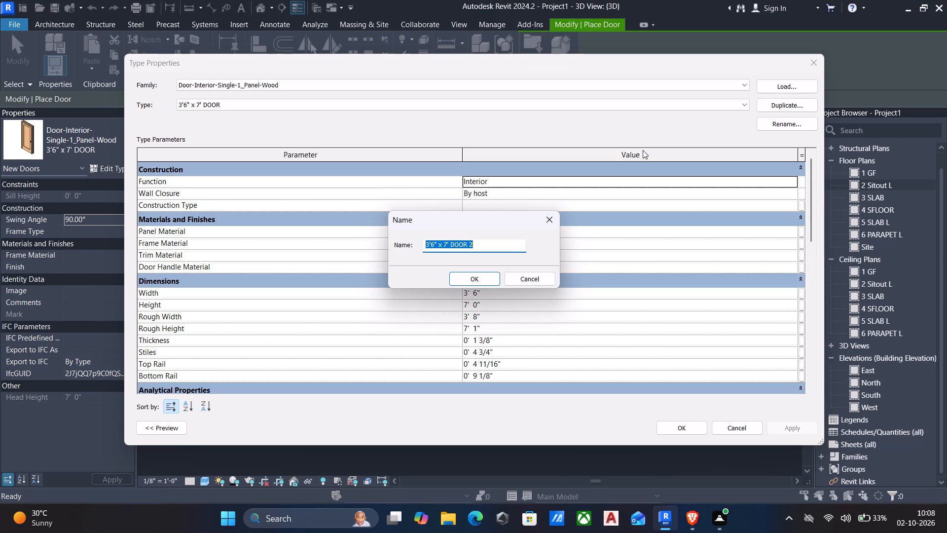
pyautogui.press('BackSpace')
pyautogui.press('3')
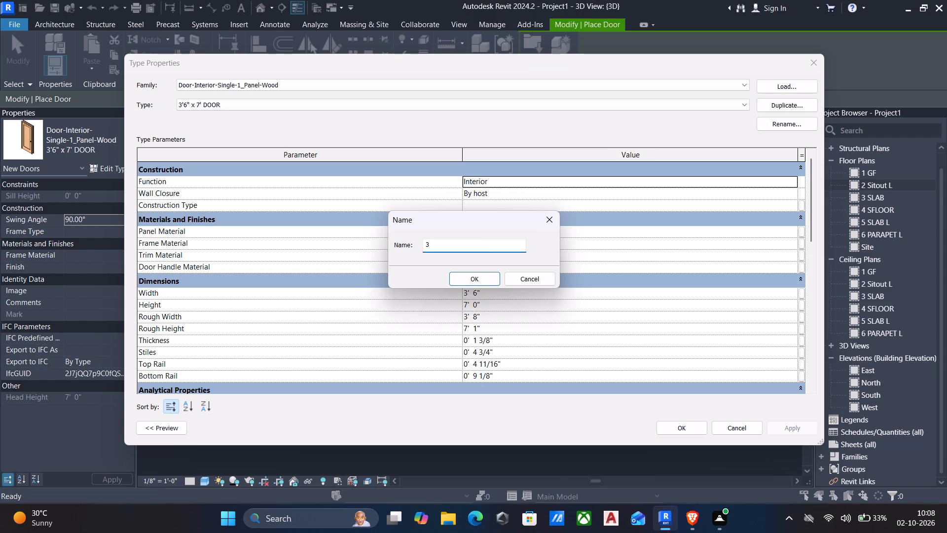
pyautogui.write("' x")
pyautogui.press('space')
pyautogui.write("7'")
pyautogui.click(465, 275)
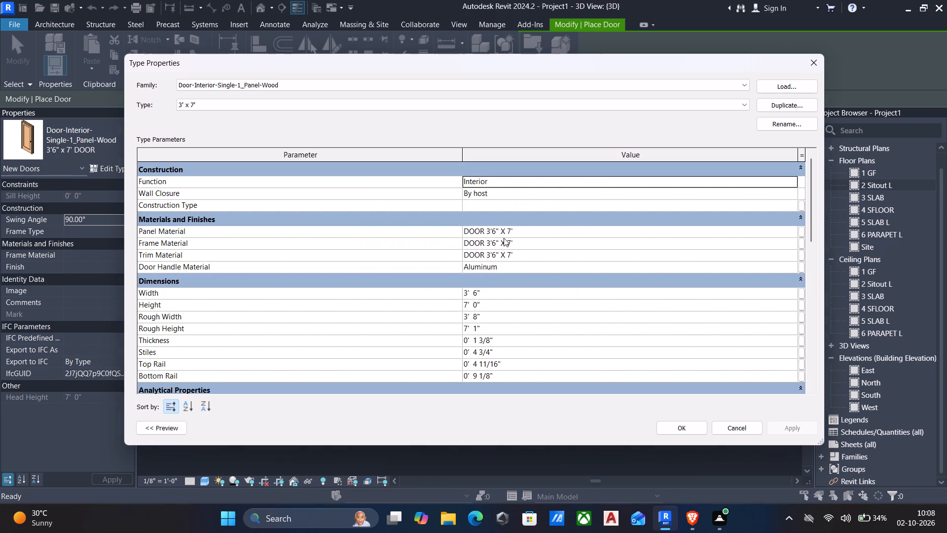
pyautogui.click(504, 295)
pyautogui.write("3'")
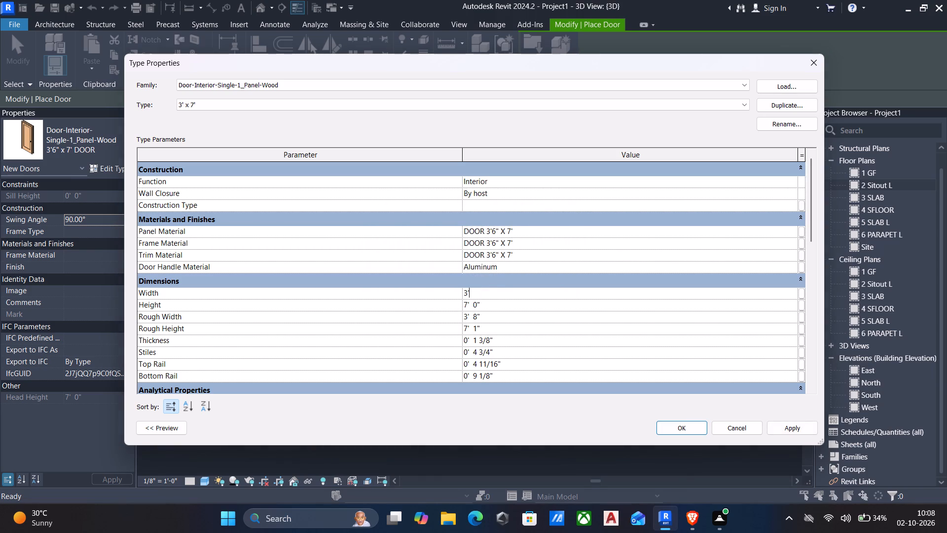
pyautogui.press('Return')
pyautogui.click(801, 428)
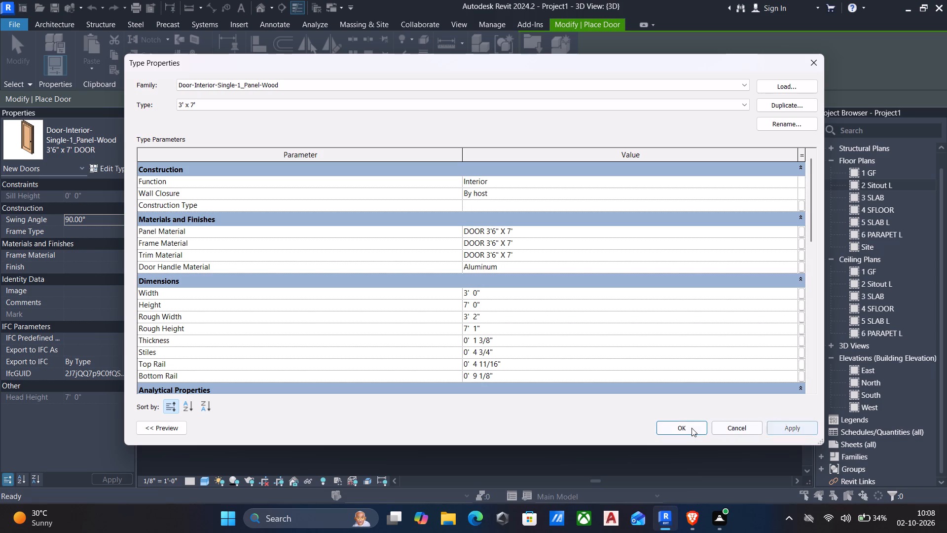
pyautogui.click(690, 428)
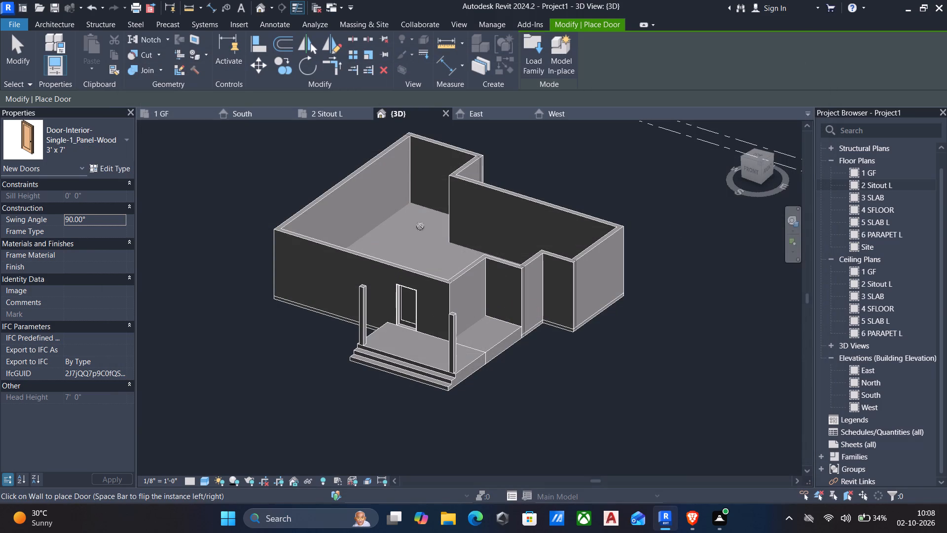
# Place a 3' x 7' door in the 2 Sitout L plan, centred in the short recessed wall north of the sitout, swinging inward and hinged on the east side.
pyautogui.doubleClick(879, 186)
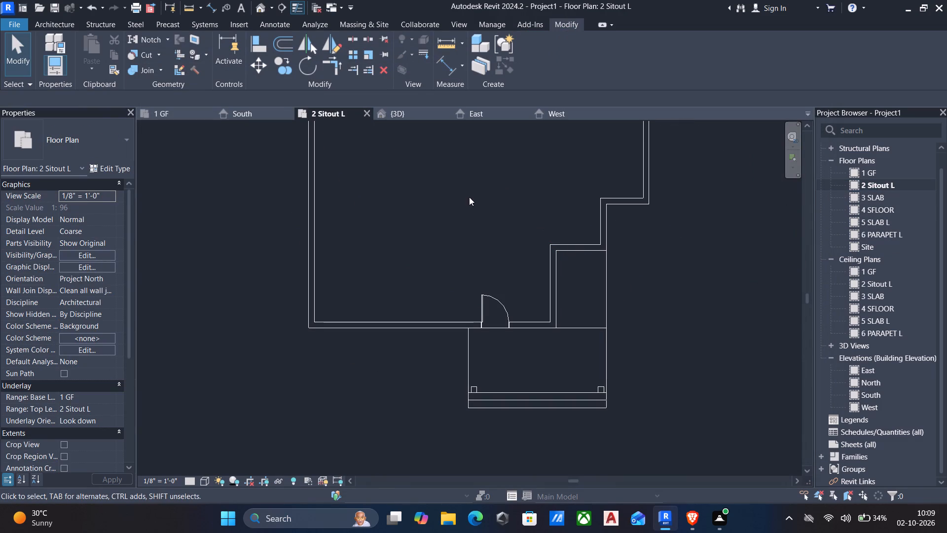
pyautogui.write('dr')
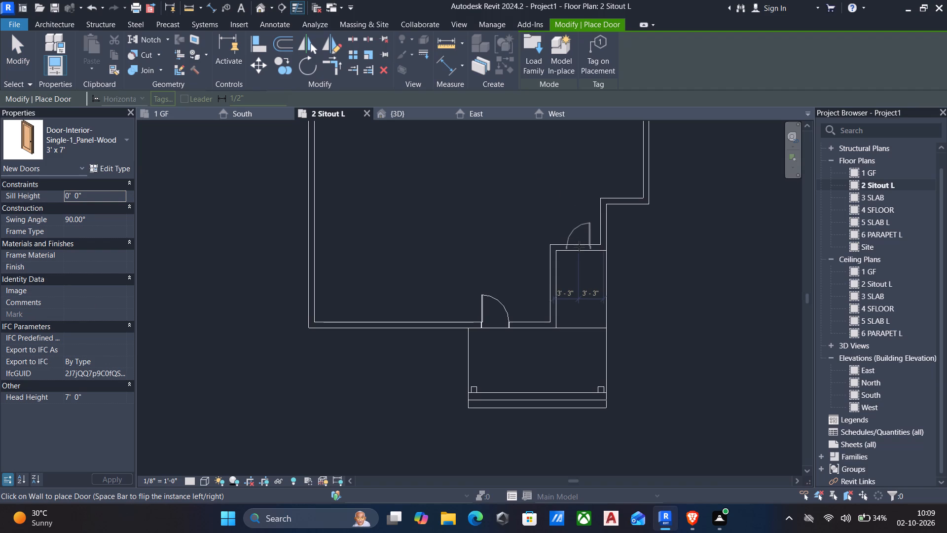
pyautogui.press('space')
pyautogui.press('space')
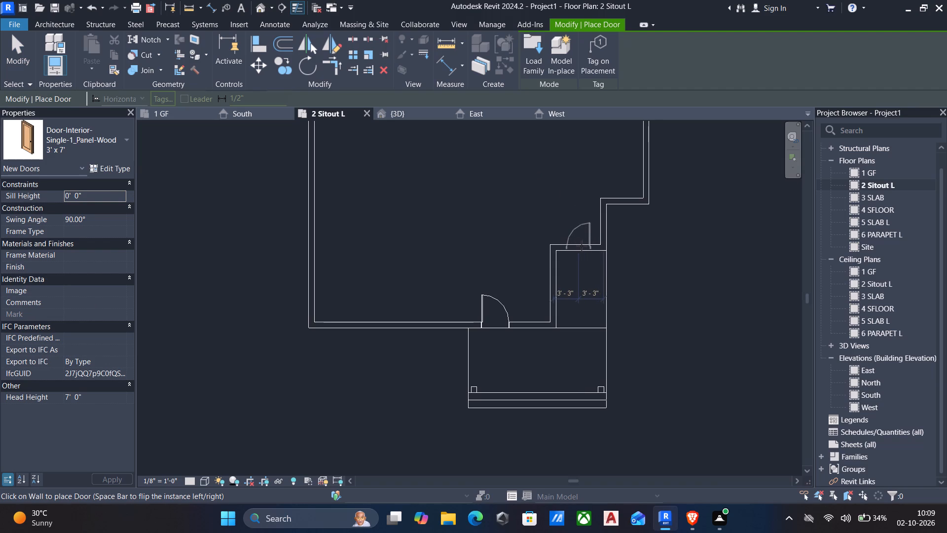
pyautogui.click(582, 246)
pyautogui.press('Escape')
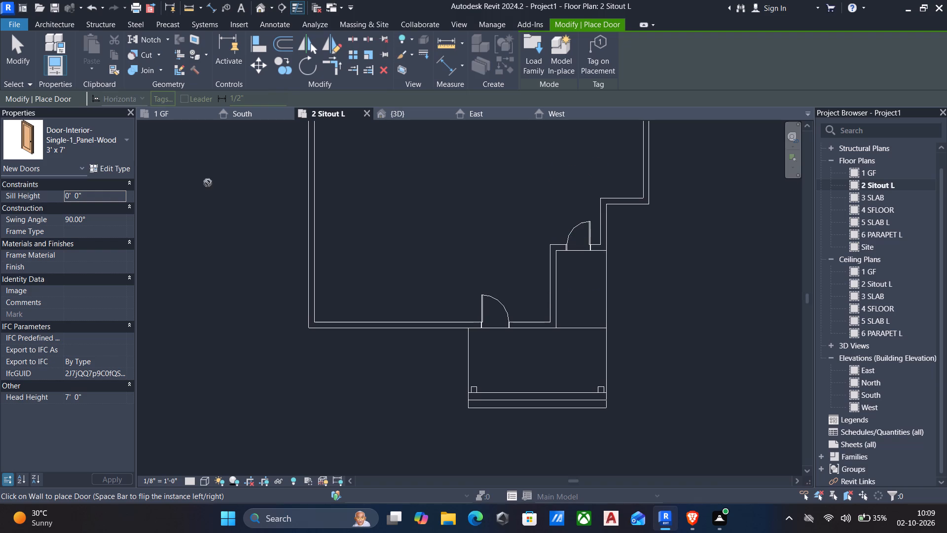
pyautogui.press('Escape')
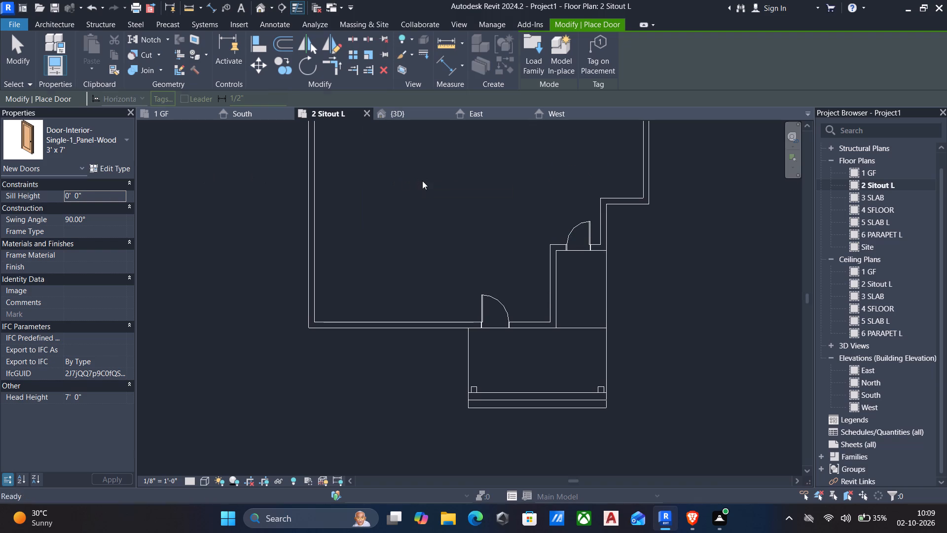
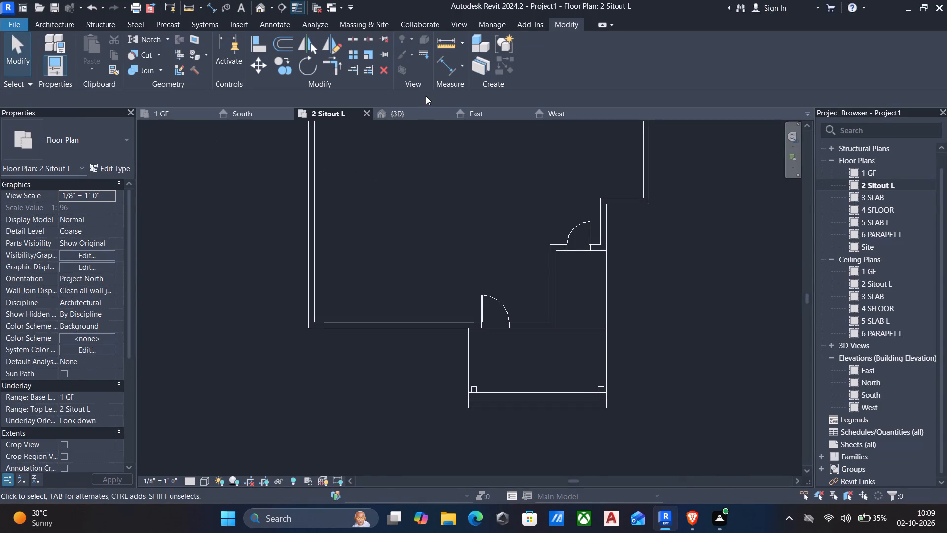
# Examine the newly placed 3' x 7' door and the front entrance by the sitout in the 3D view.
pyautogui.click(410, 111)
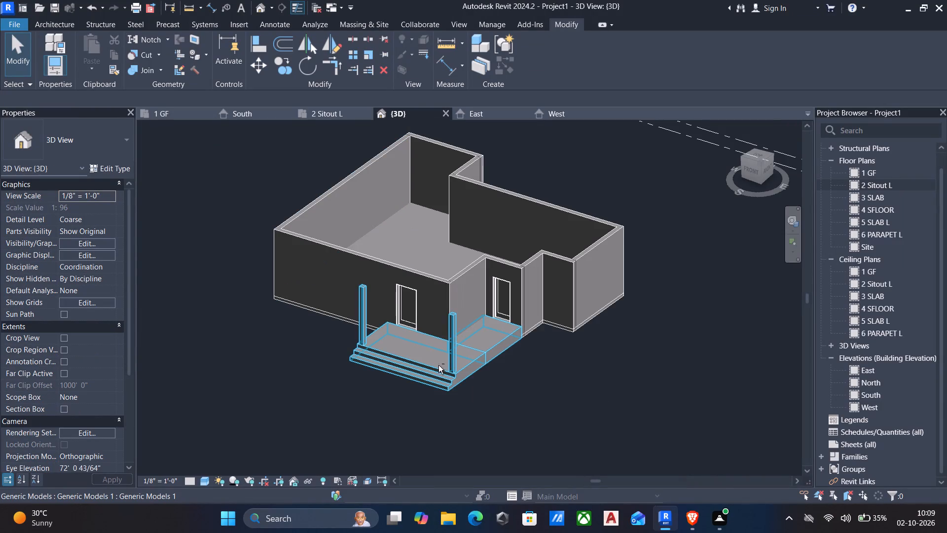
pyautogui.keyDown('shift'); pyautogui.moveTo(438, 365); pyautogui.dragTo(549, 297, button='middle'); pyautogui.keyUp('shift')
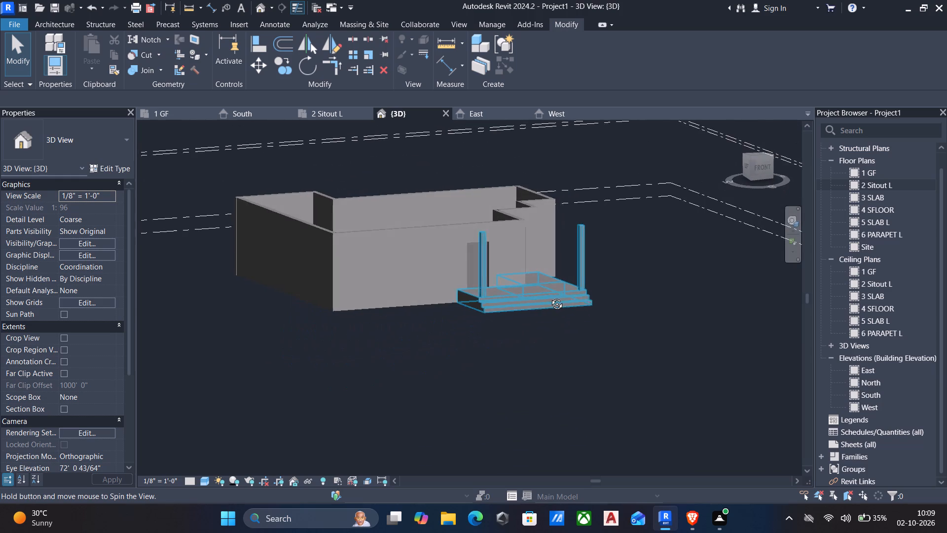
pyautogui.keyDown('shift'); pyautogui.moveTo(549, 297); pyautogui.dragTo(533, 298, button='middle'); pyautogui.keyUp('shift')
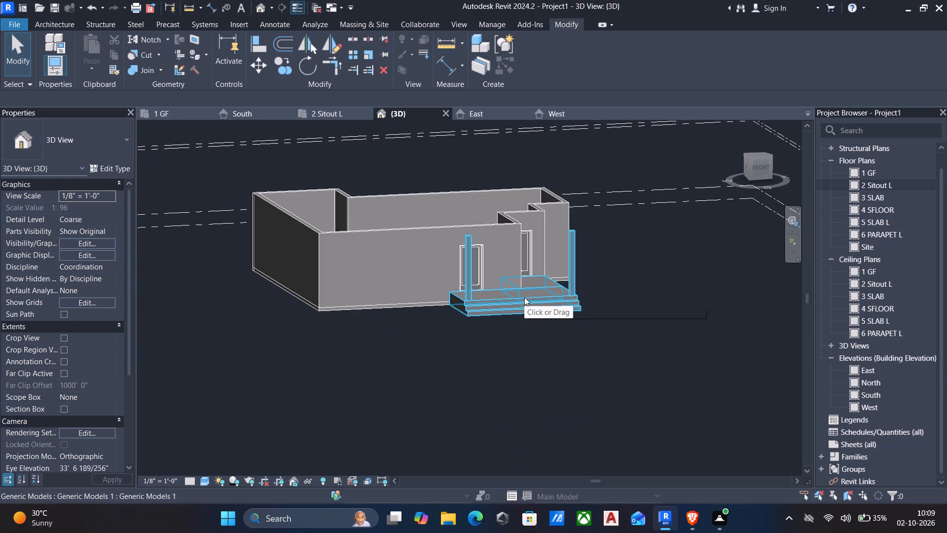
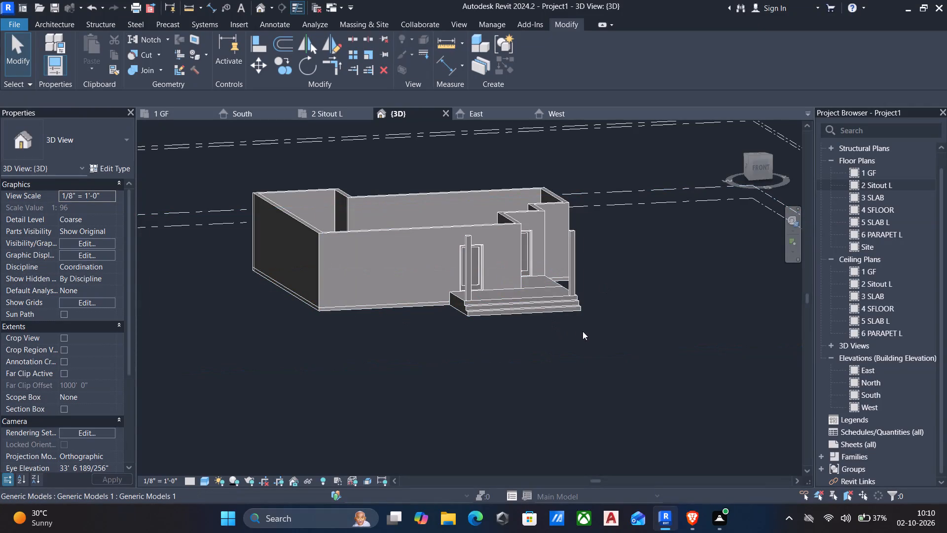
# Open the 2 Sitout L floor plan at the front doors and sitout.
pyautogui.scroll(-2, 588, 336)
pyautogui.moveTo(636, 305); pyautogui.dragTo(600, 332, button='middle')
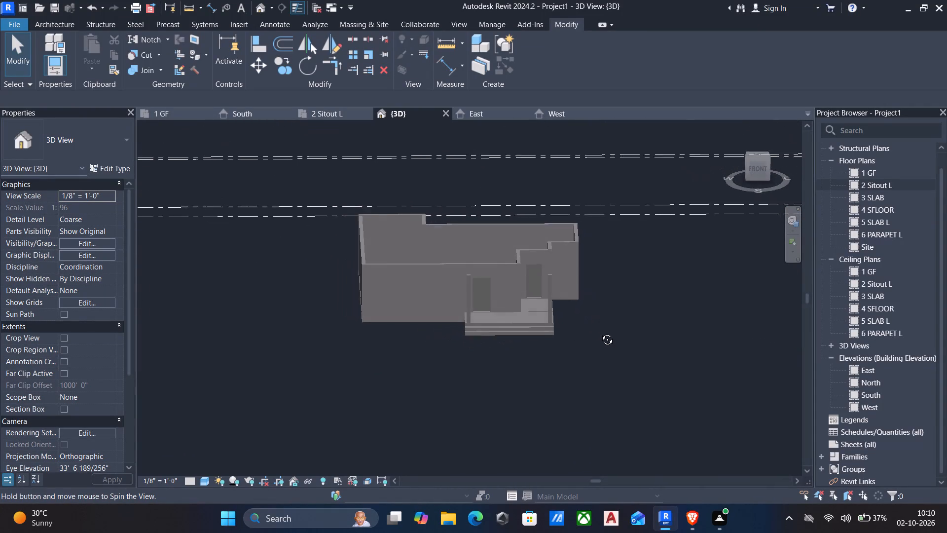
pyautogui.moveTo(600, 332); pyautogui.dragTo(601, 333, button='middle')
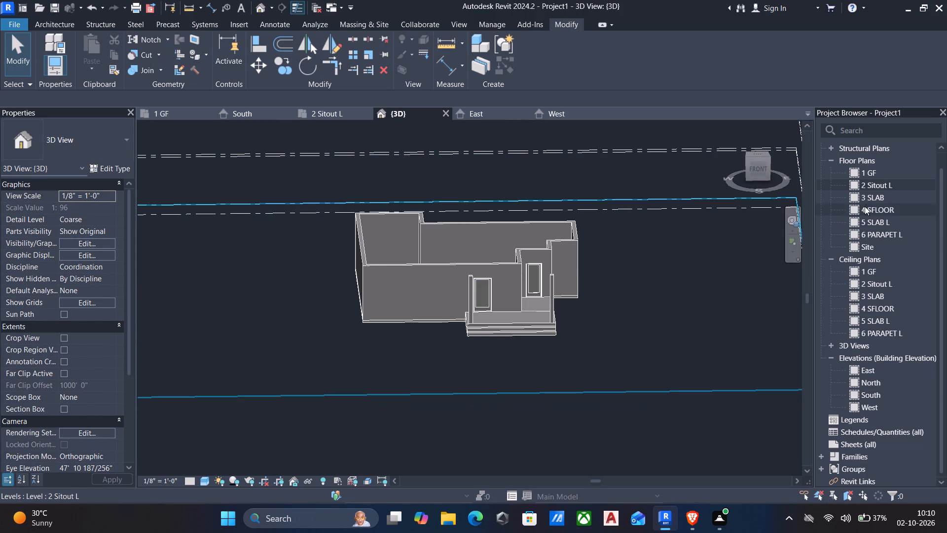
pyautogui.click(873, 186)
pyautogui.click(873, 186)
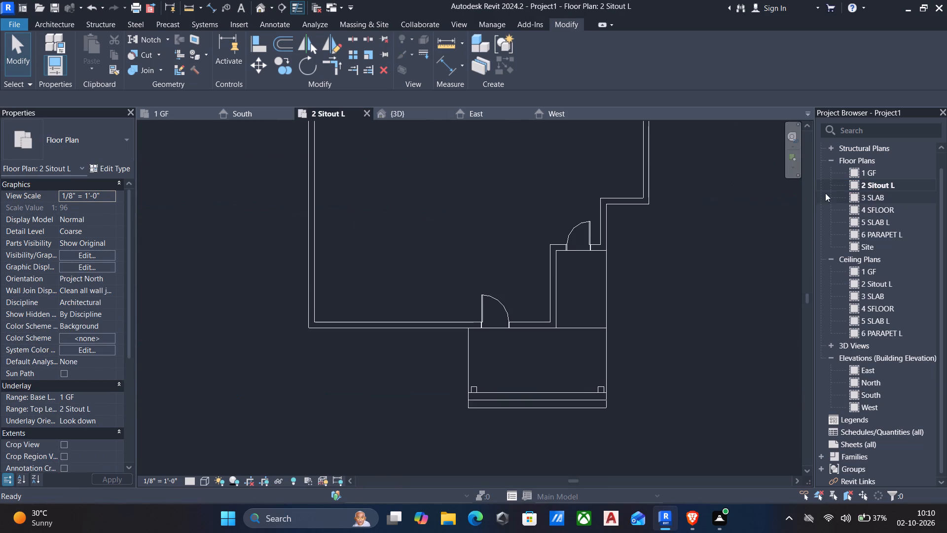
pyautogui.scroll(-1, 696, 289)
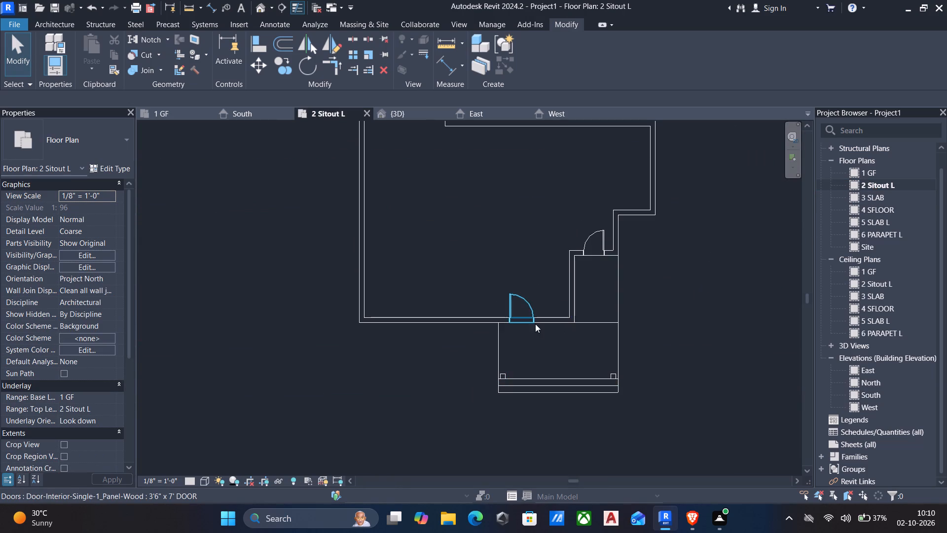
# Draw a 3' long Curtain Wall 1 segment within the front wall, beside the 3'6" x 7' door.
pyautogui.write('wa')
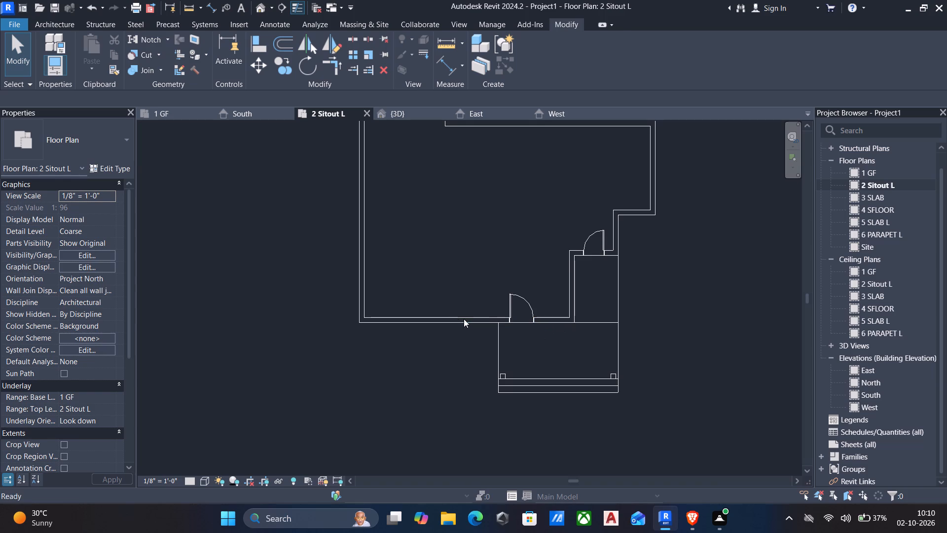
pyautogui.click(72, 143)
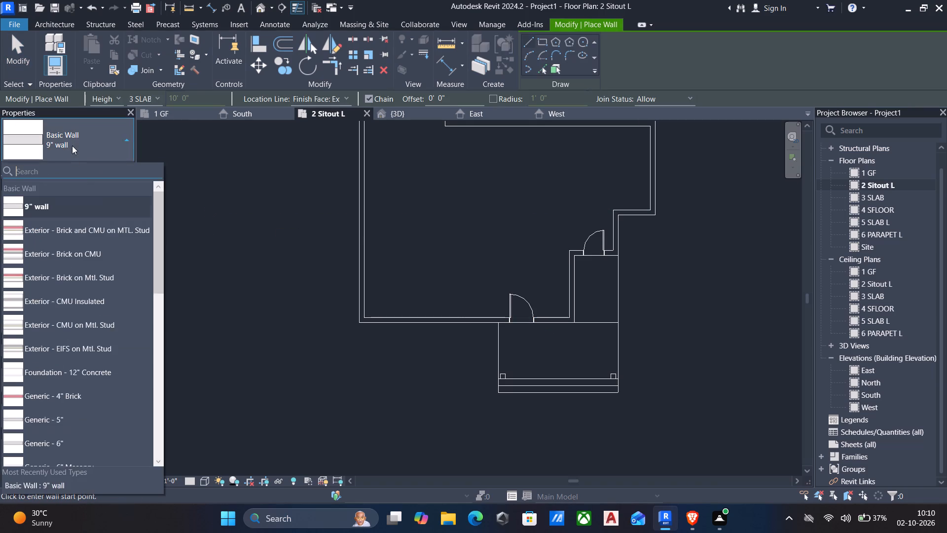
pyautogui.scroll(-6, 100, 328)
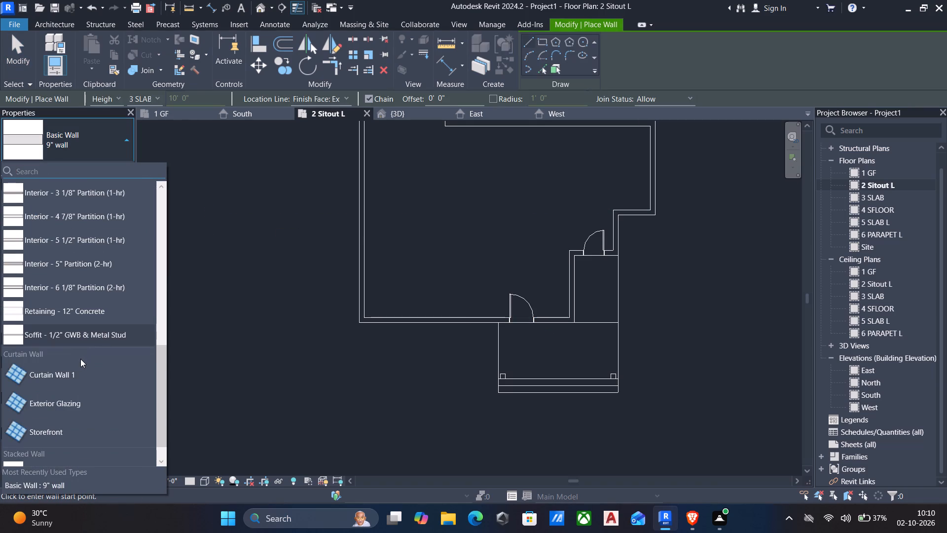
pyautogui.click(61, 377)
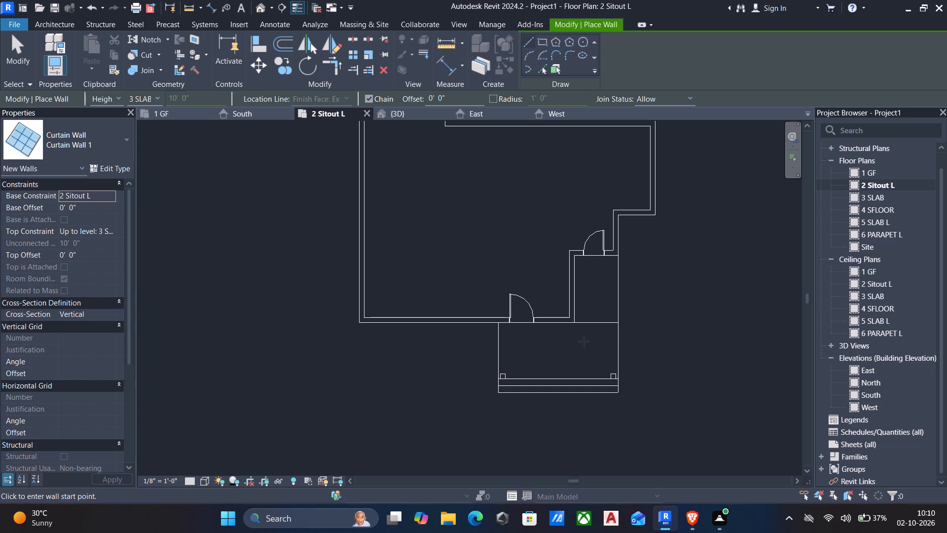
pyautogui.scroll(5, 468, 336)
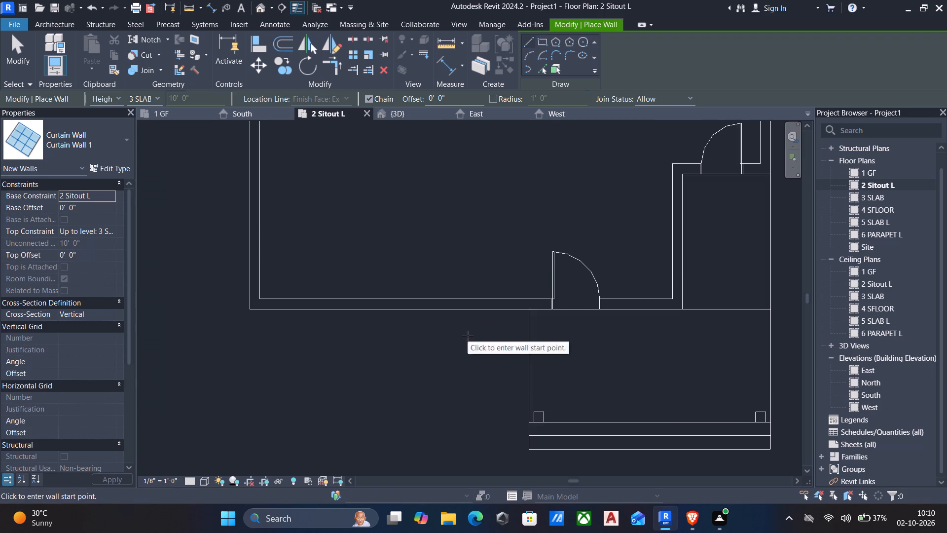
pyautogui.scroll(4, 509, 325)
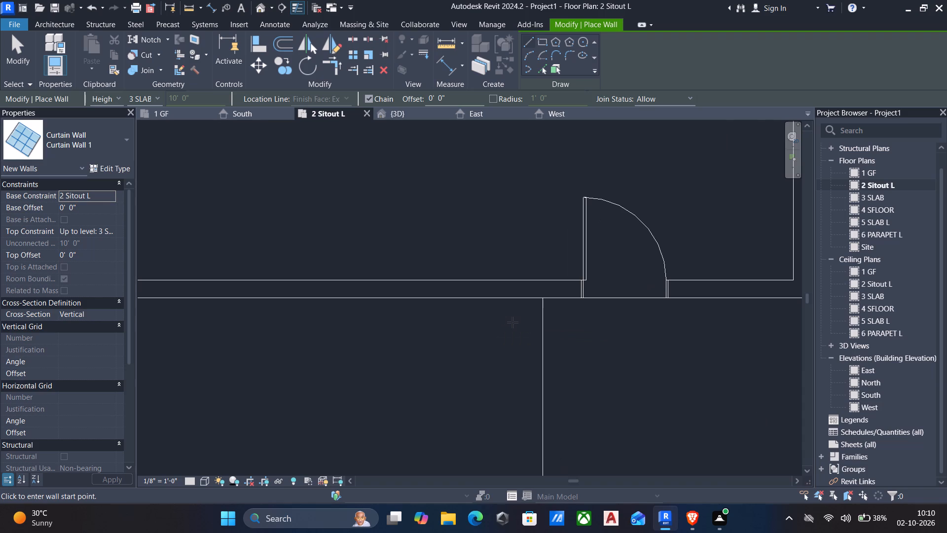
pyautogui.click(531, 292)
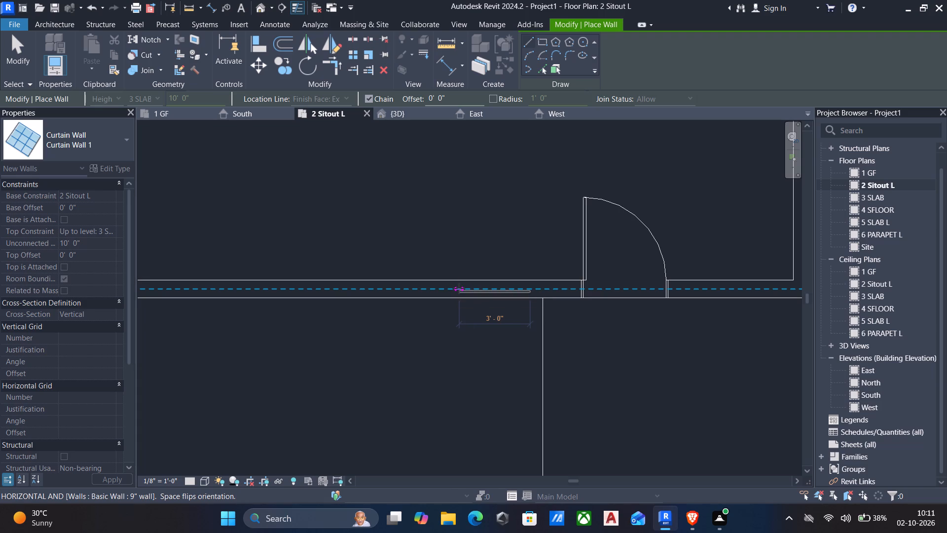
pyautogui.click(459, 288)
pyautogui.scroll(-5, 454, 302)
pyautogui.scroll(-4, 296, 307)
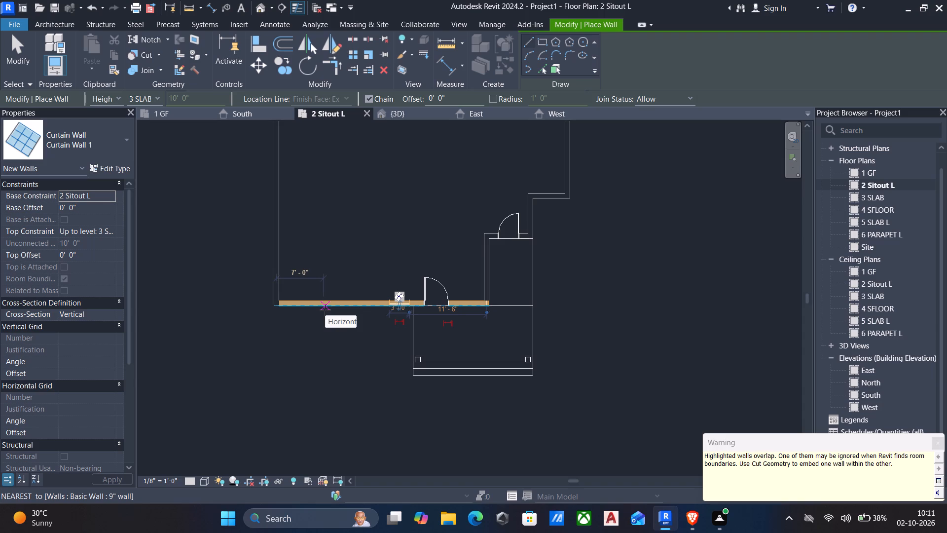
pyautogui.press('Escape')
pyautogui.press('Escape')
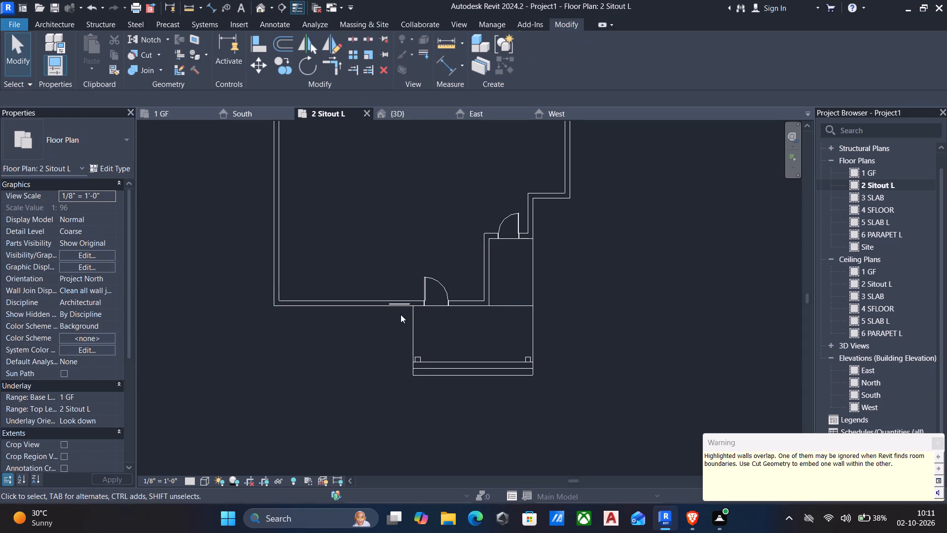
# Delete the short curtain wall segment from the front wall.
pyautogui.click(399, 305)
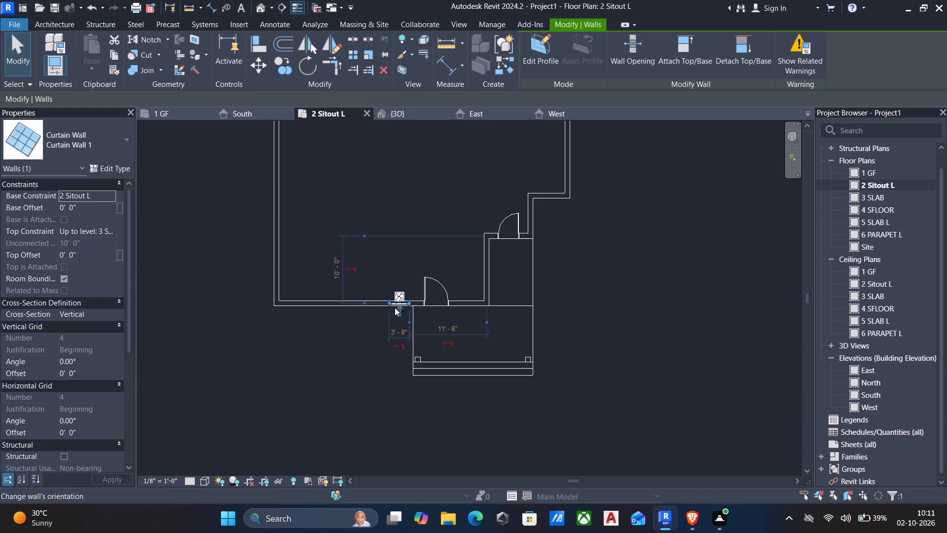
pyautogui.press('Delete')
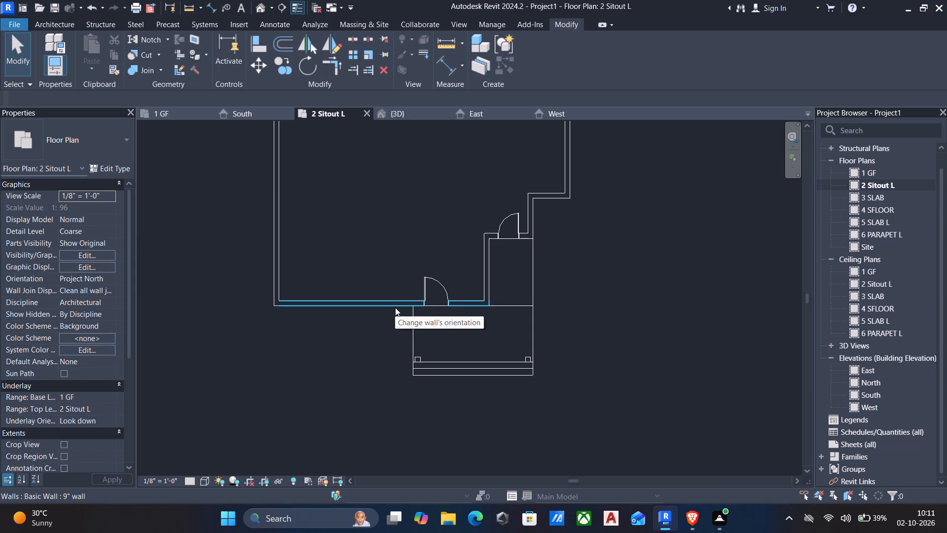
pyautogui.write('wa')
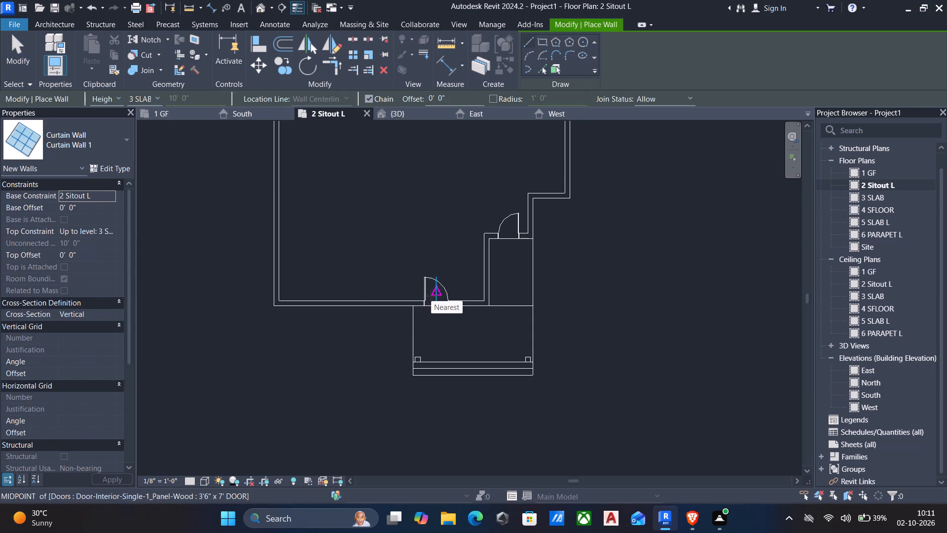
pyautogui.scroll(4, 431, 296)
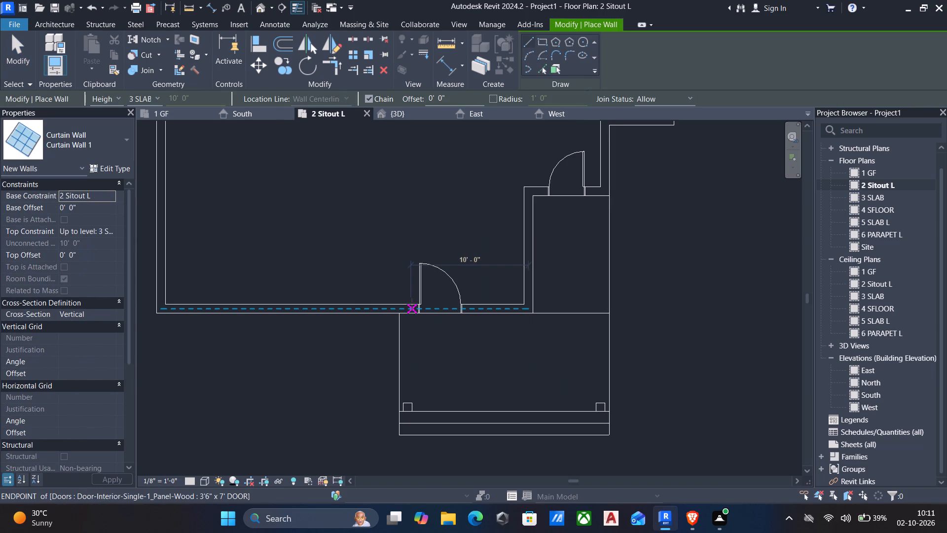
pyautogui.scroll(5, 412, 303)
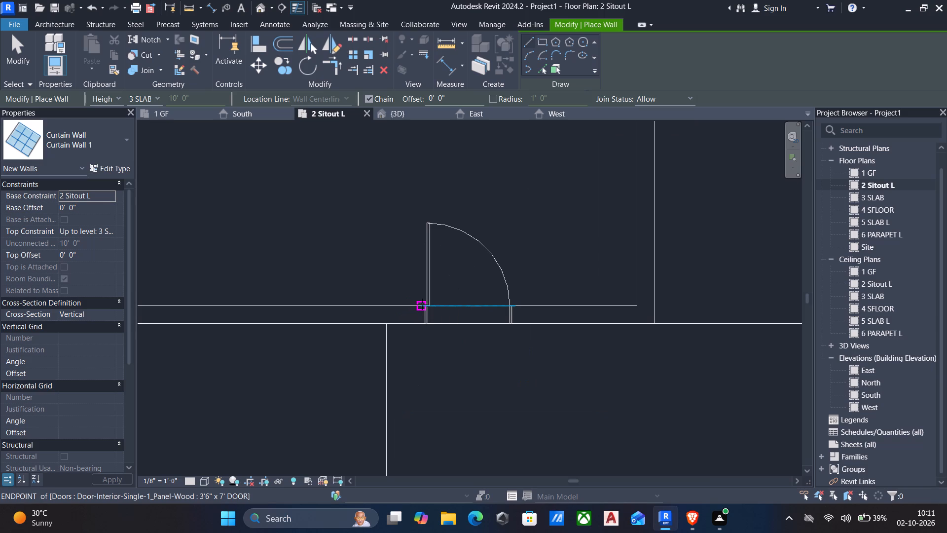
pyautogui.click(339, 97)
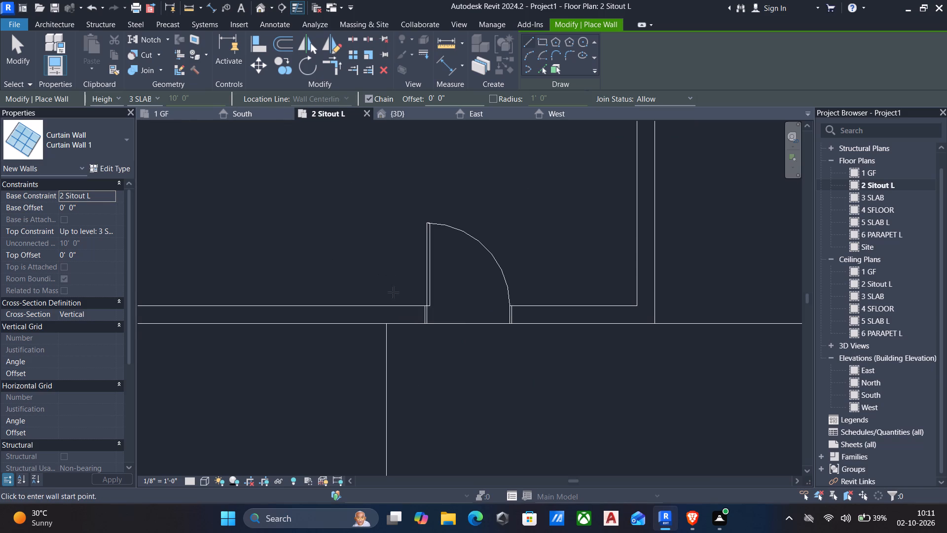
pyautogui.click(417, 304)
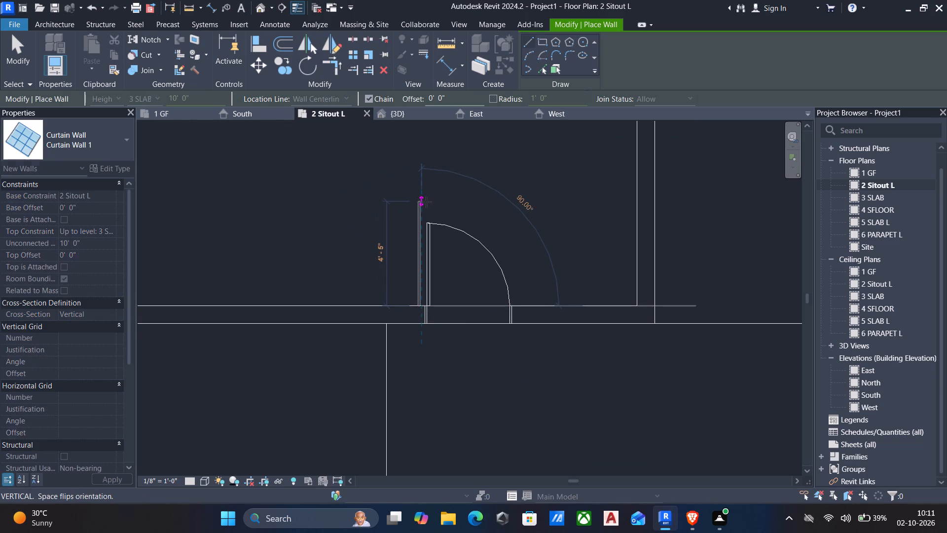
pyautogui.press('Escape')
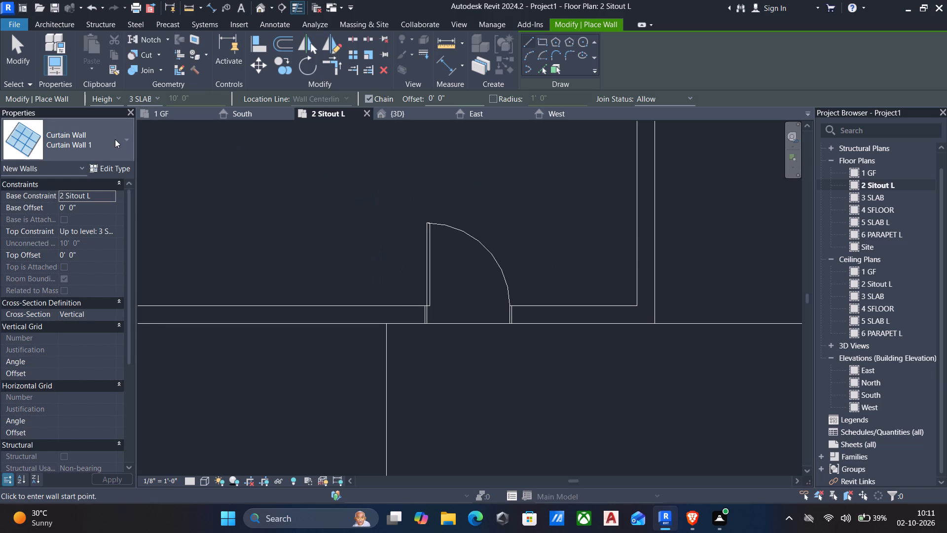
# Draw a 9" wall about 10' long into the house from the 3'6" door's hinge-side jamb, with its location line at Finish Face: Exterior.
pyautogui.click(113, 137)
pyautogui.scroll(16, 99, 326)
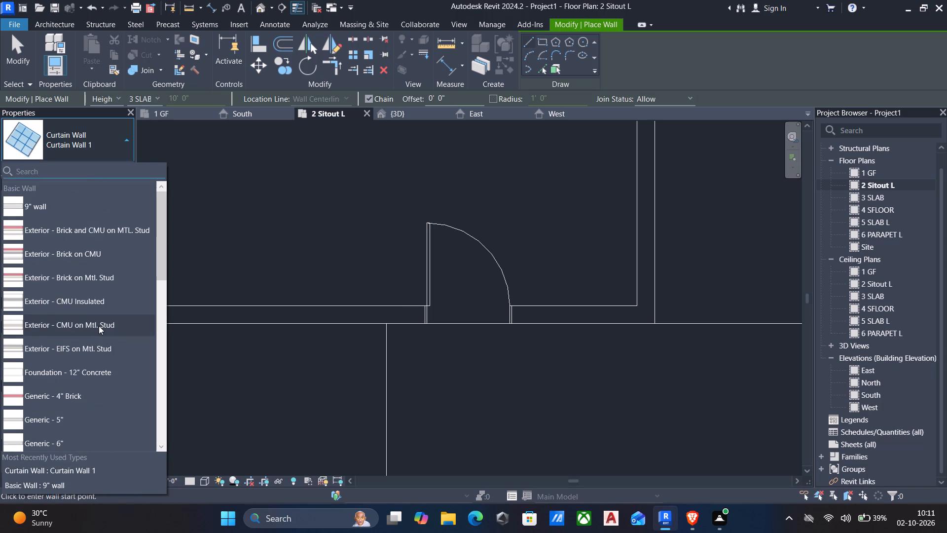
pyautogui.scroll(4, 99, 326)
pyautogui.click(44, 207)
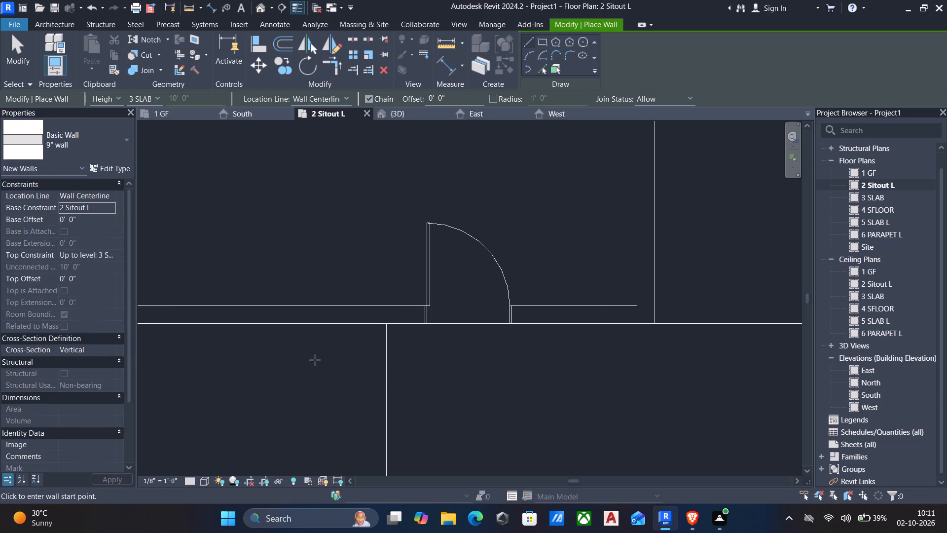
pyautogui.click(332, 102)
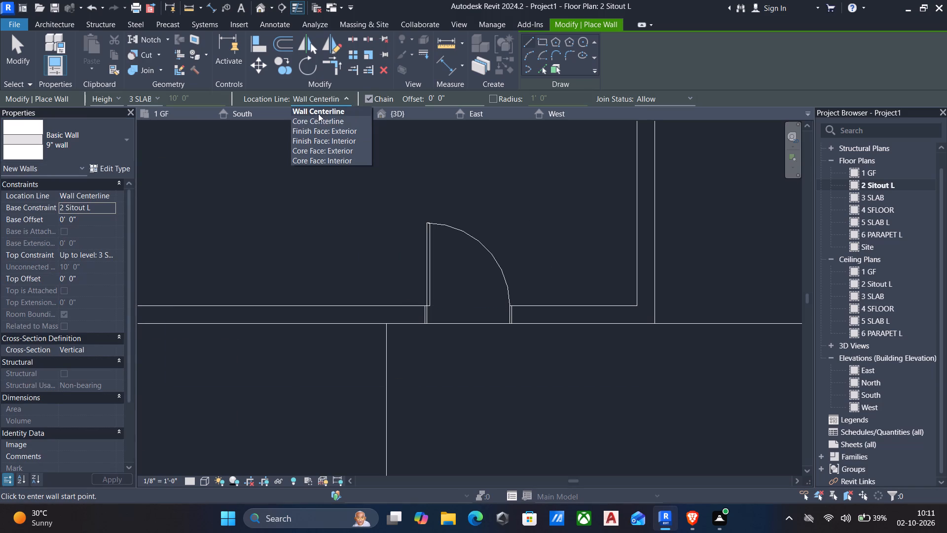
pyautogui.click(320, 128)
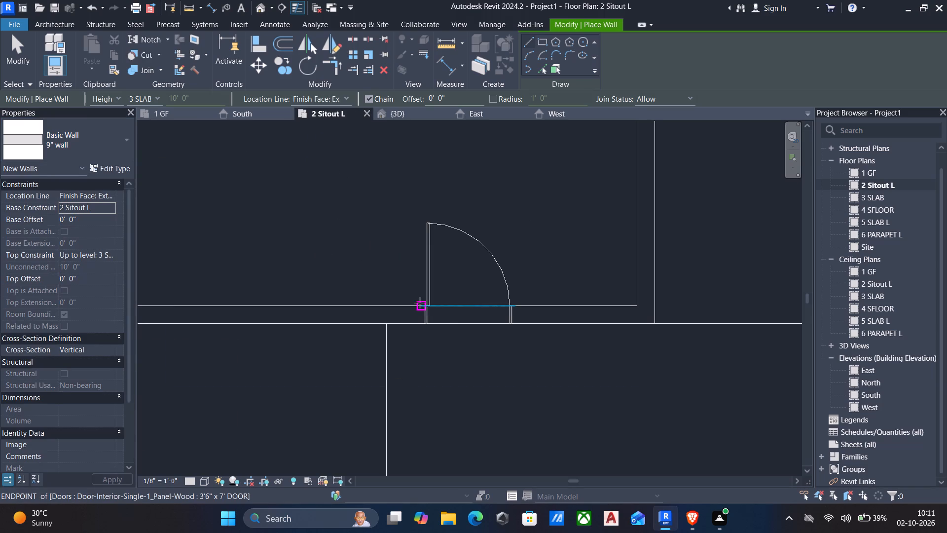
pyautogui.click(419, 305)
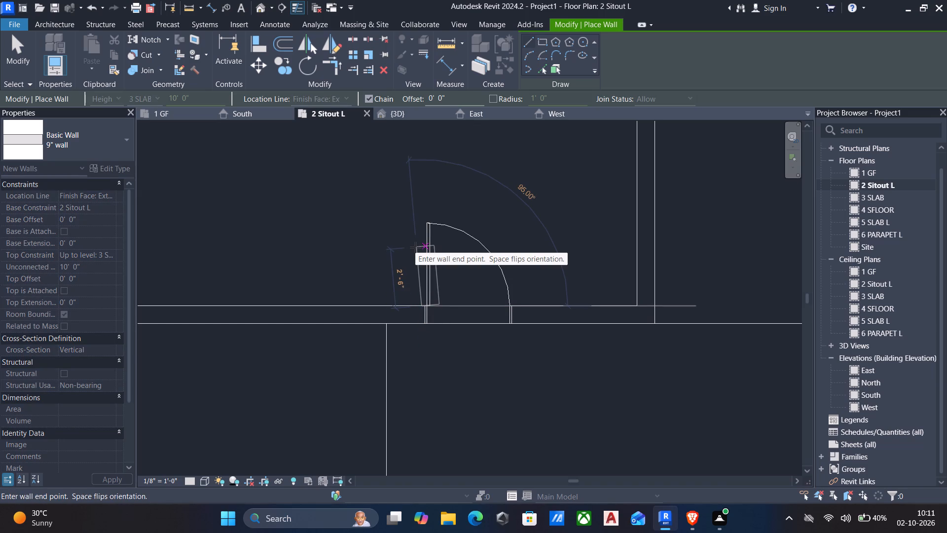
pyautogui.press('Escape')
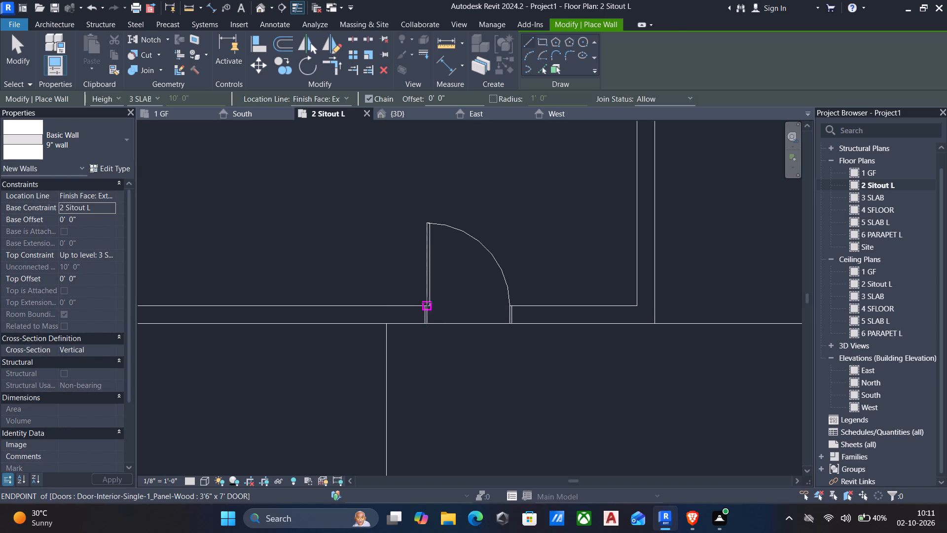
pyautogui.scroll(5, 428, 304)
pyautogui.click(422, 306)
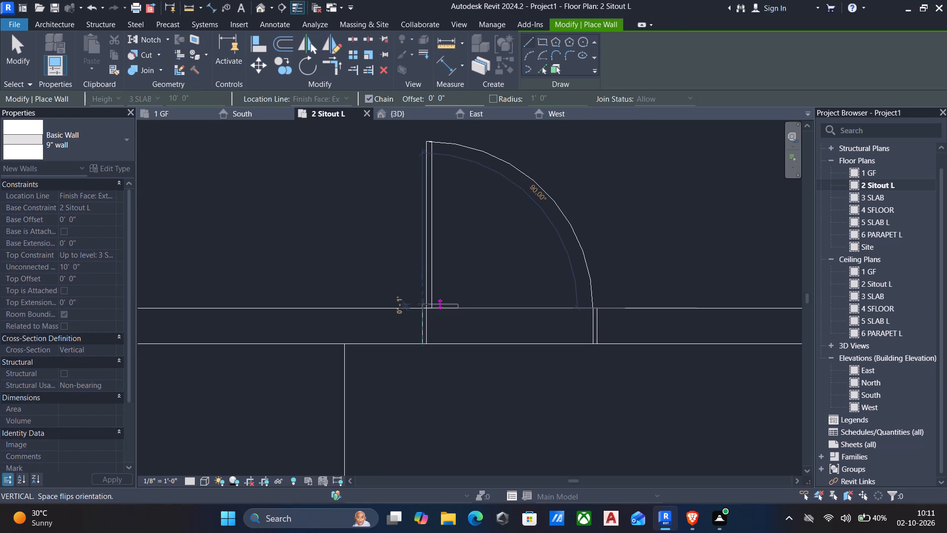
pyautogui.press('space')
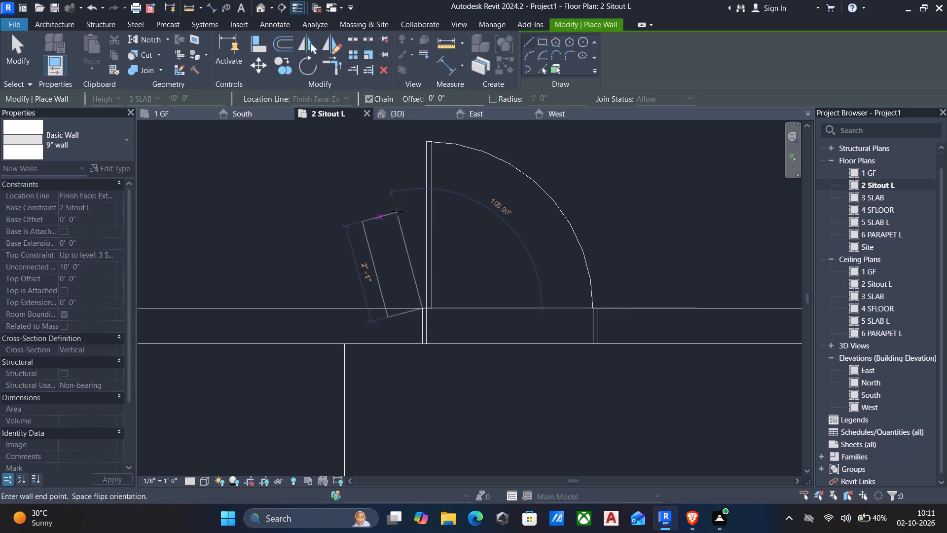
pyautogui.scroll(-1, 399, 211)
pyautogui.moveTo(423, 213); pyautogui.dragTo(431, 321, button='middle')
pyautogui.scroll(-4, 418, 190)
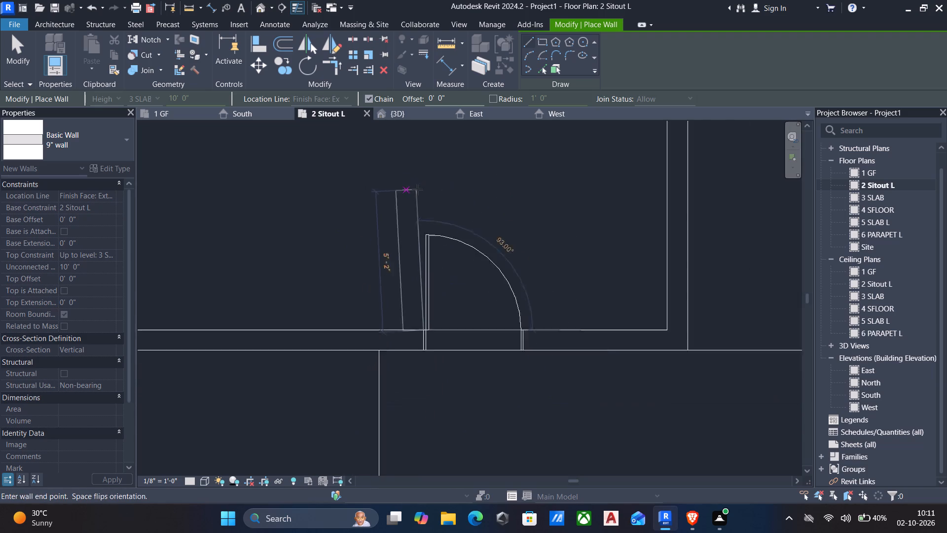
pyautogui.moveTo(418, 167); pyautogui.dragTo(419, 274, button='middle')
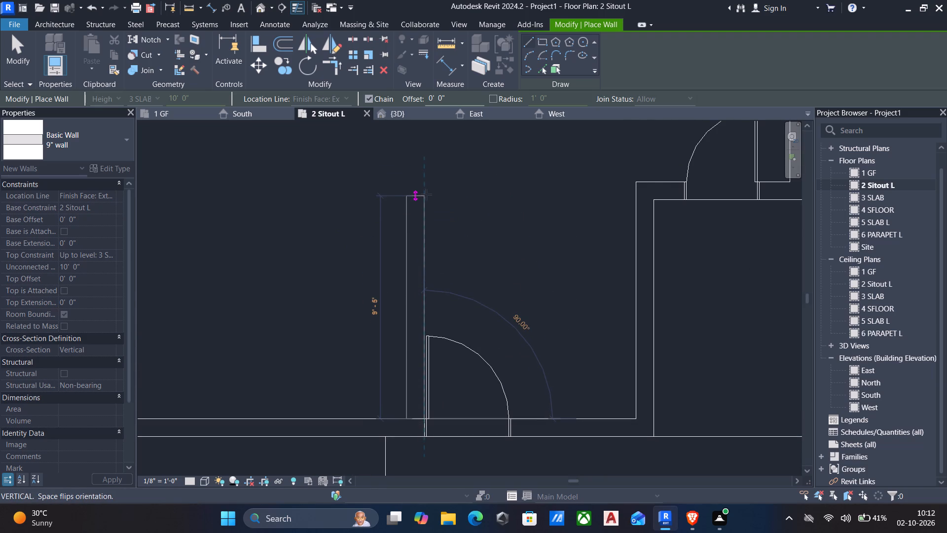
pyautogui.click(432, 185)
pyautogui.press('Escape')
pyautogui.scroll(-6, 429, 196)
pyautogui.press('Escape')
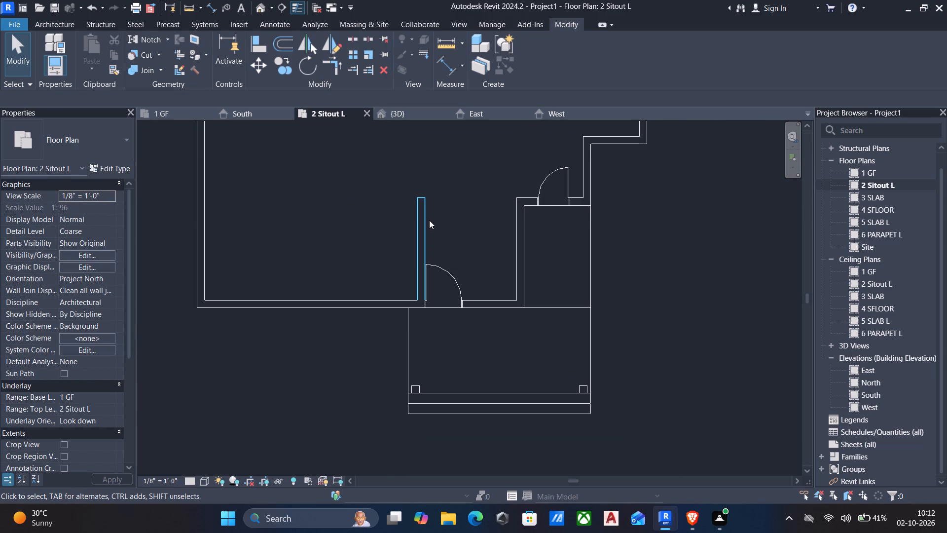
# Draw a second 9" wall about 10'6" long inward from the front wall, offset 6' from the door-side partition, away from the door.
pyautogui.click(426, 218)
pyautogui.write('cs')
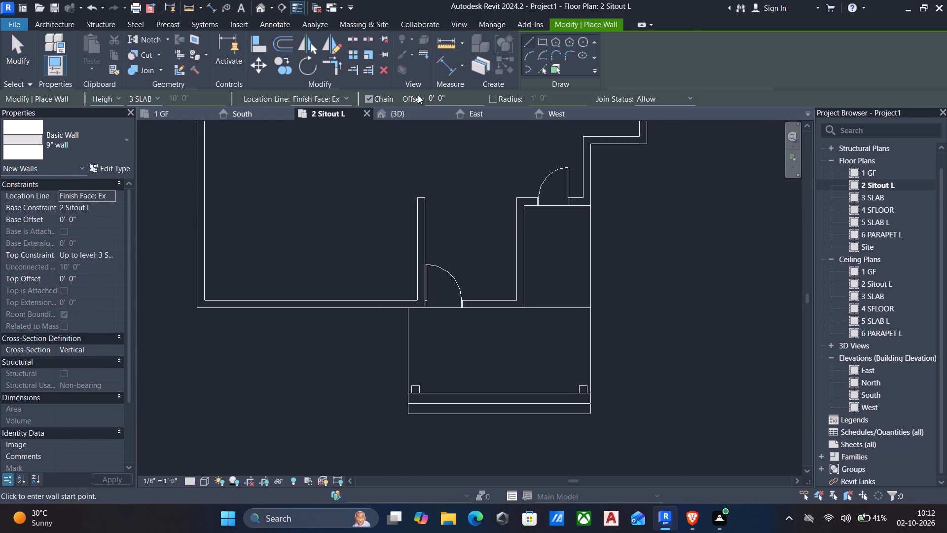
pyautogui.moveTo(474, 98); pyautogui.dragTo(278, 98)
pyautogui.write("6'")
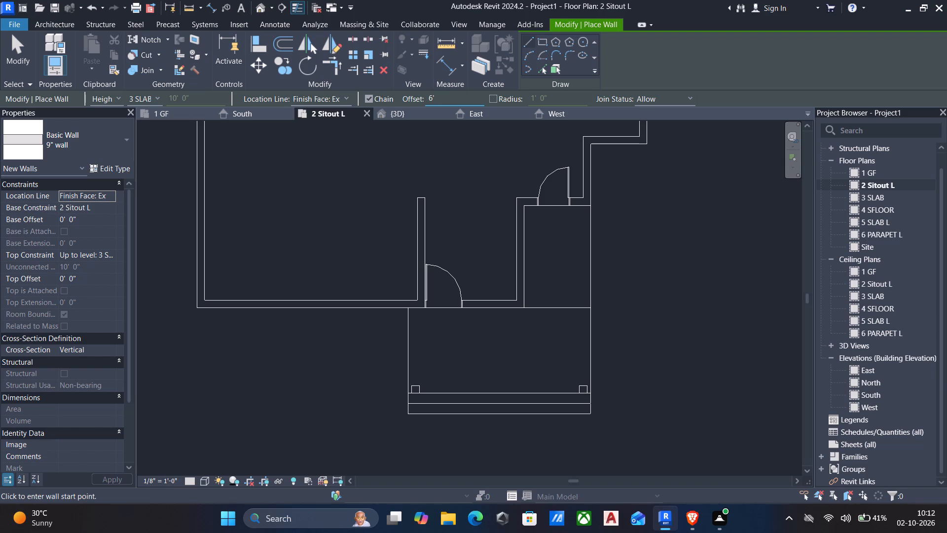
pyautogui.press('Return')
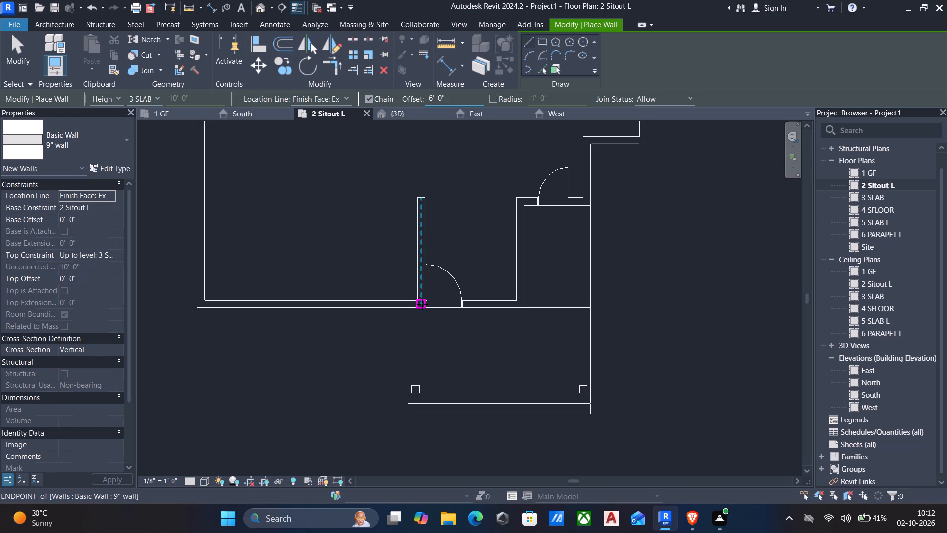
pyautogui.click(427, 304)
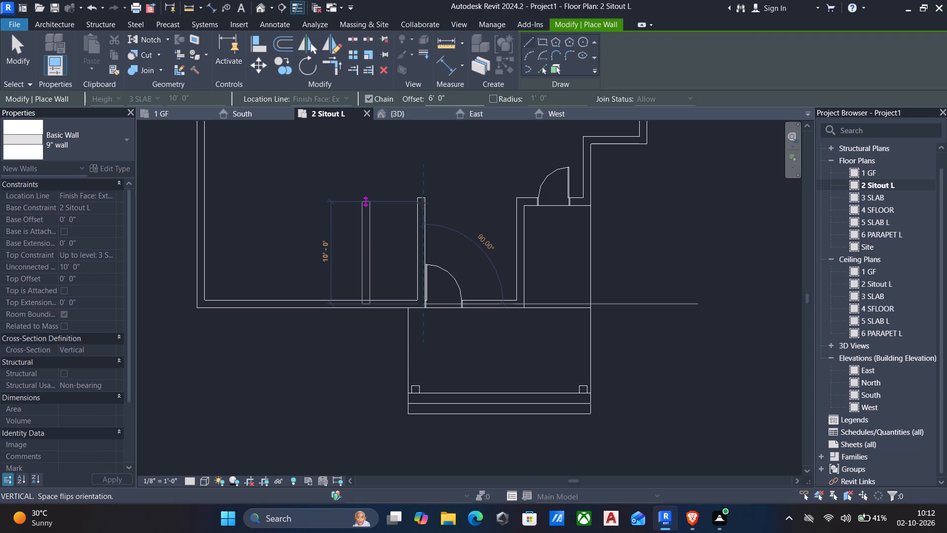
pyautogui.press('space')
pyautogui.press('space')
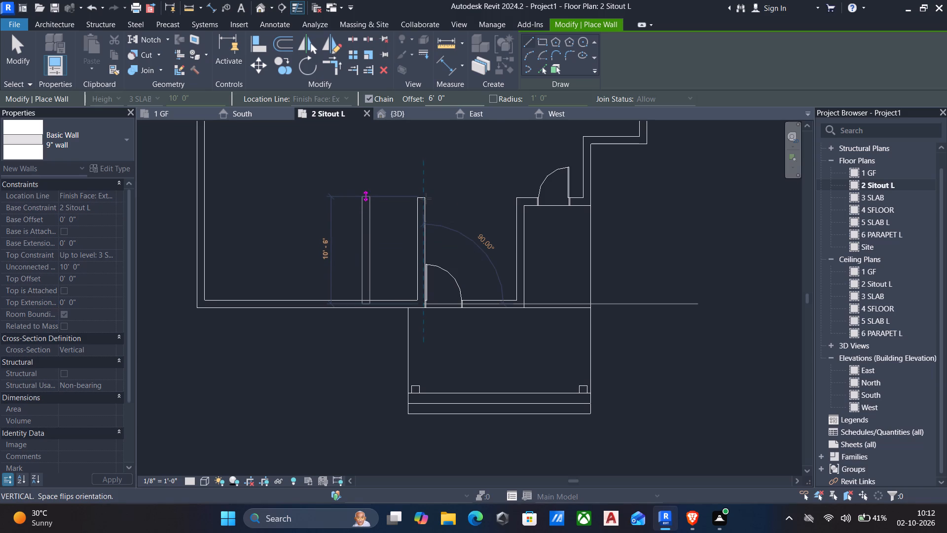
pyautogui.click(426, 198)
pyautogui.press('F1')
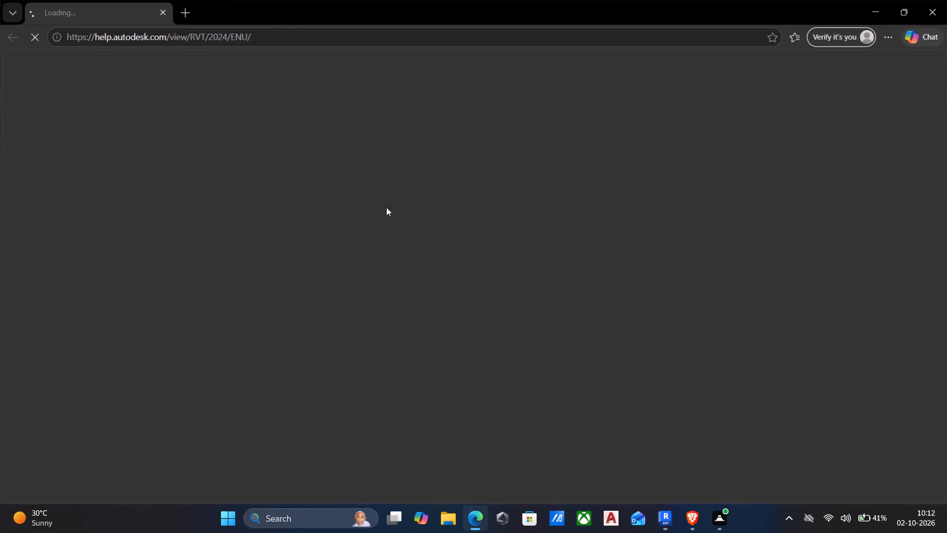
pyautogui.click(934, 0)
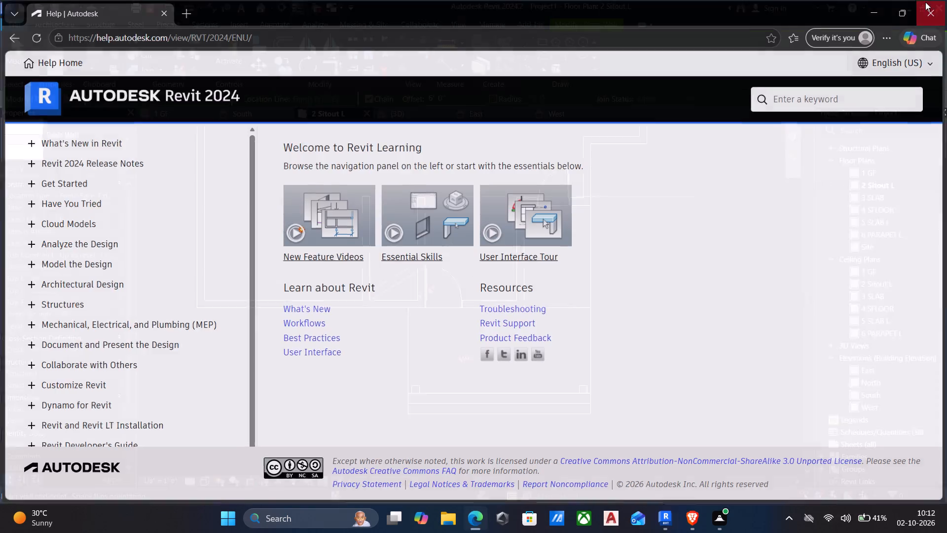
pyautogui.press('Escape')
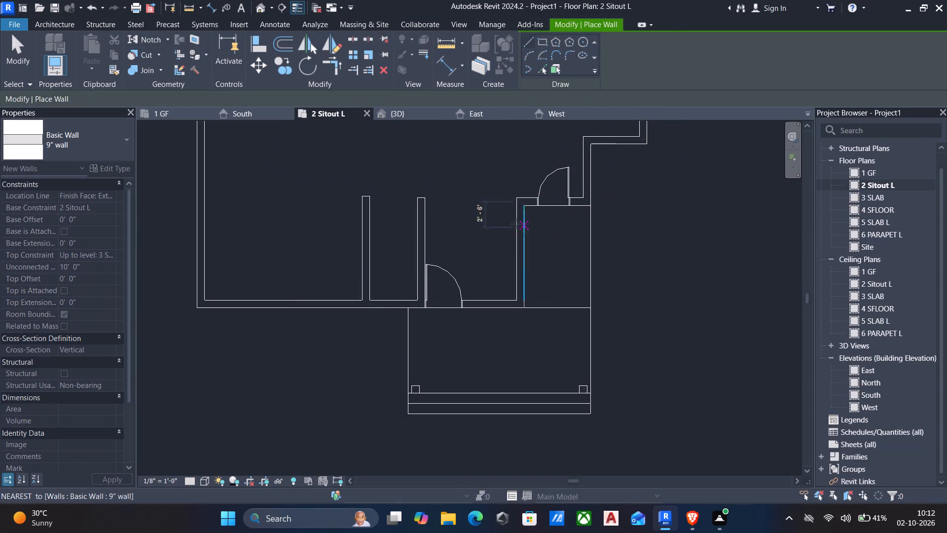
pyautogui.press('Escape')
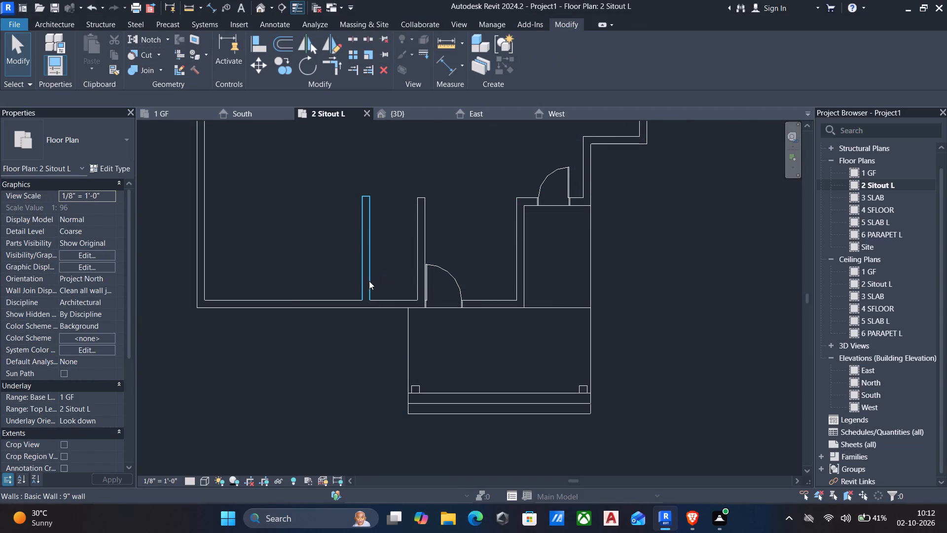
# Nudge the new partition away from the door-side partition until the two walls are about 7' apart.
pyautogui.click(369, 281)
pyautogui.press('Left')
pyautogui.press('Left')
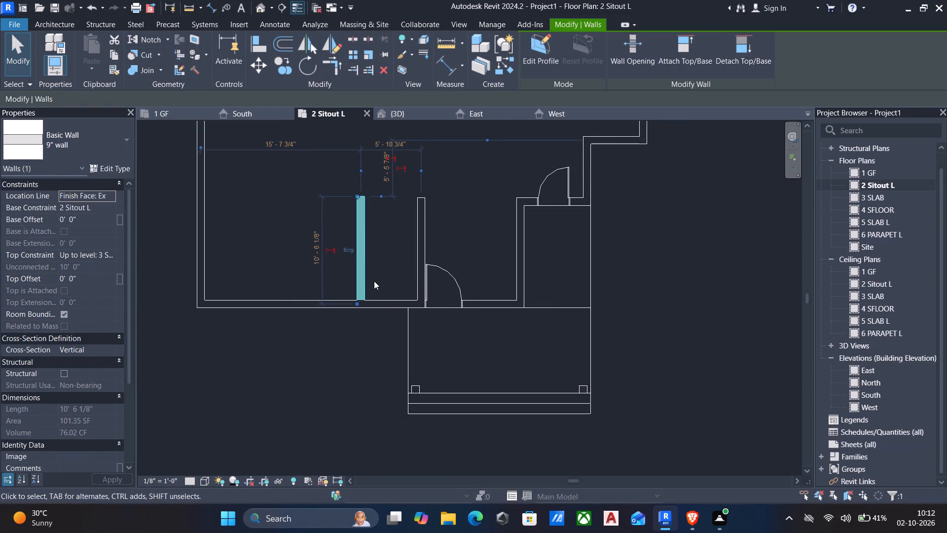
pyautogui.press('Left')
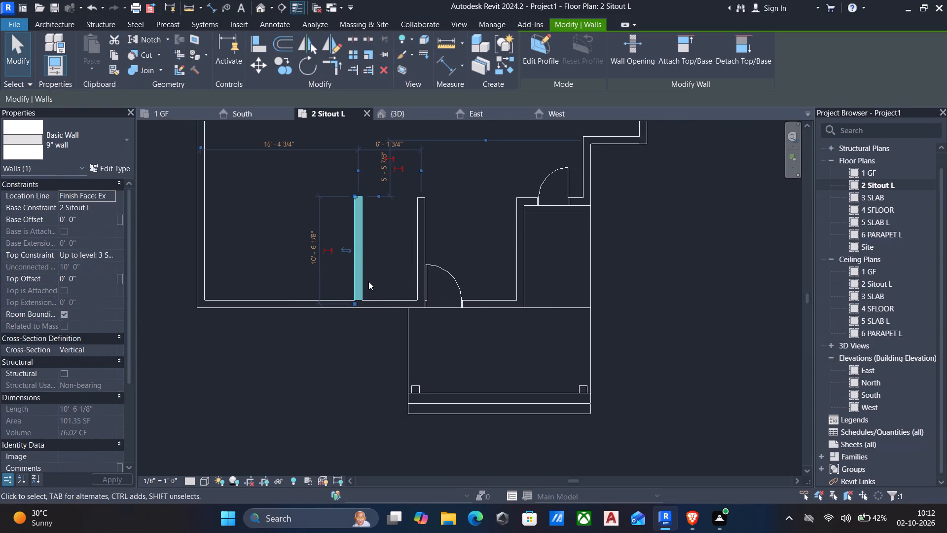
pyautogui.press('Left')
pyautogui.press('Left')
pyautogui.press('Left')
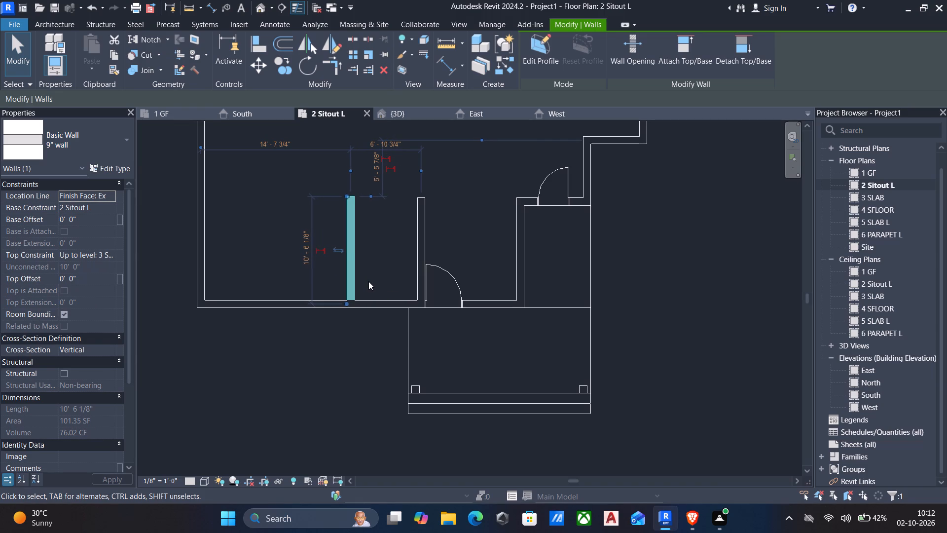
pyautogui.press('Left')
pyautogui.press('Escape')
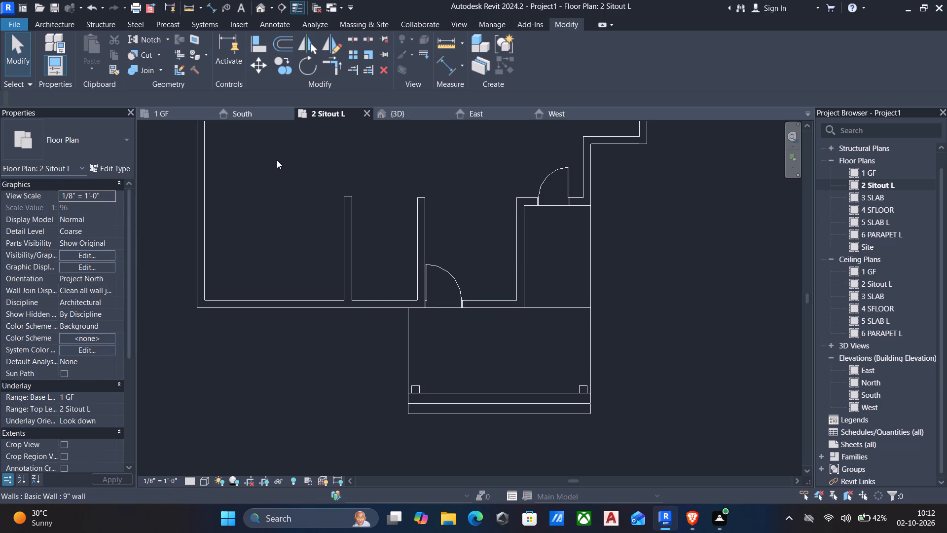
# Start a Curtain Wall 1 segment within the front wall between the two new partitions, beginning near the partition farther from the door.
pyautogui.press('w')
pyautogui.press('a')
pyautogui.click(88, 143)
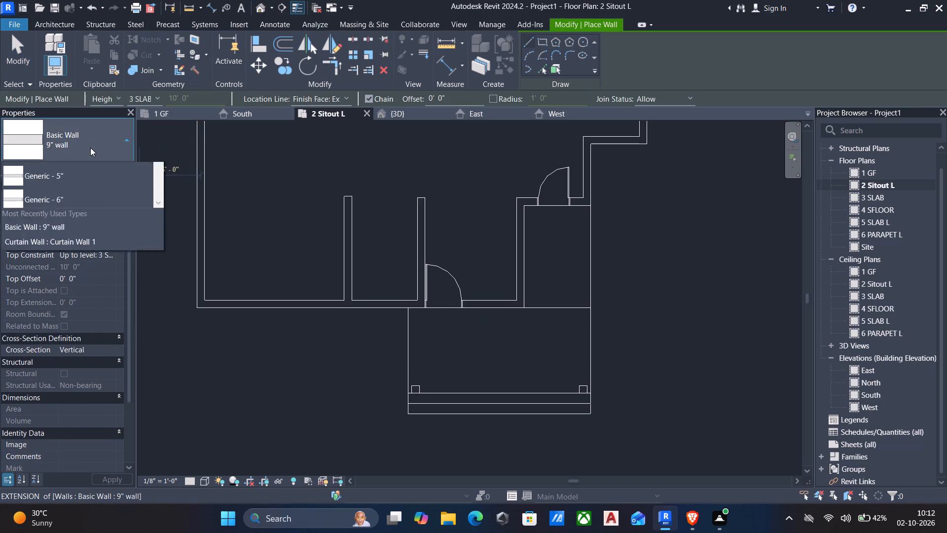
pyautogui.scroll(-9, 87, 301)
pyautogui.click(49, 326)
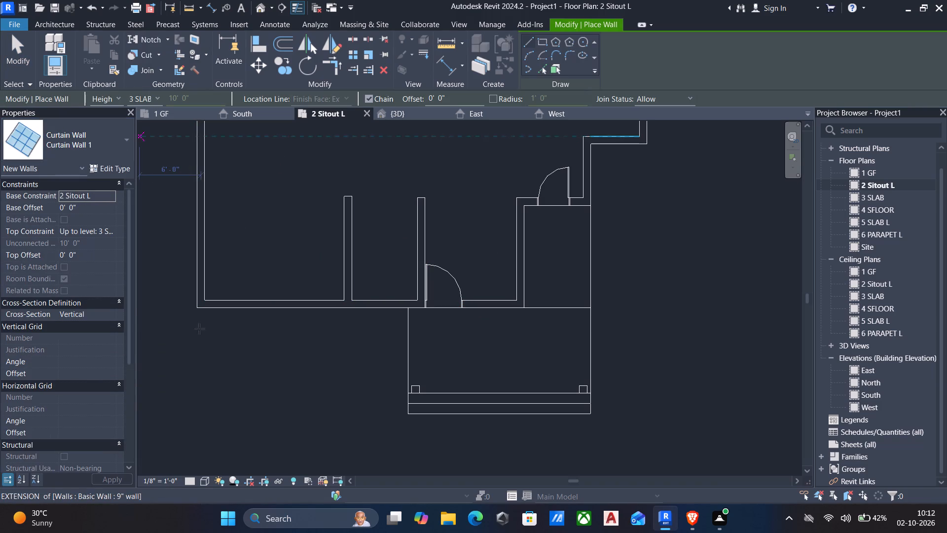
pyautogui.scroll(5, 390, 308)
pyautogui.scroll(2, 342, 310)
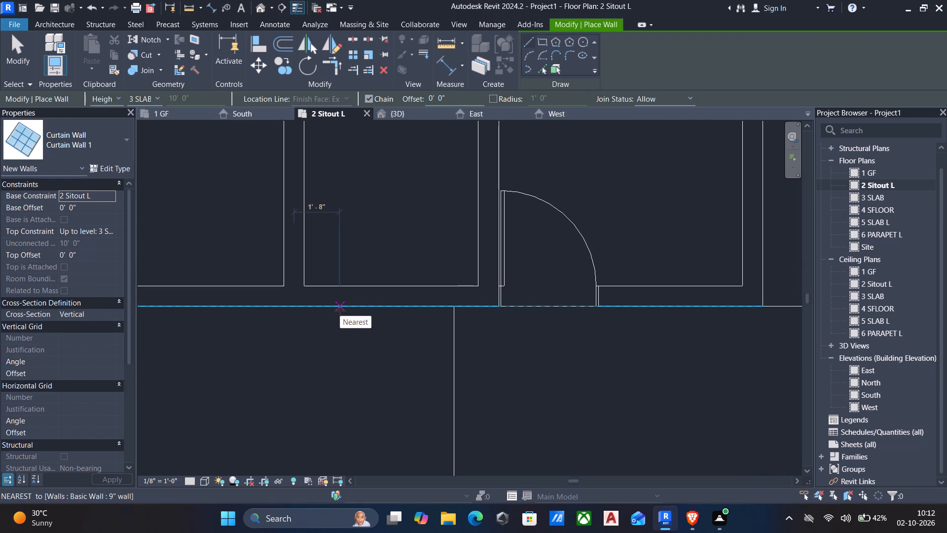
pyautogui.scroll(-7, 340, 311)
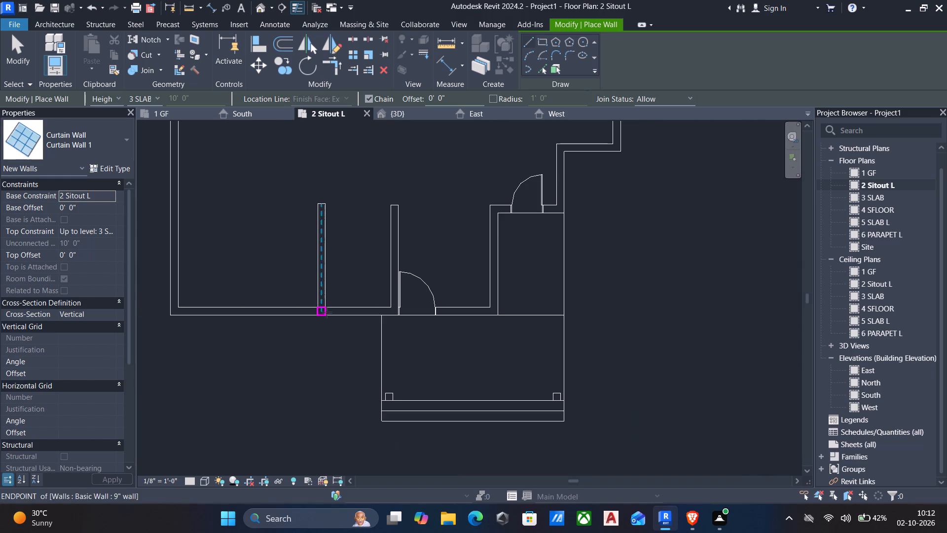
pyautogui.scroll(5, 318, 305)
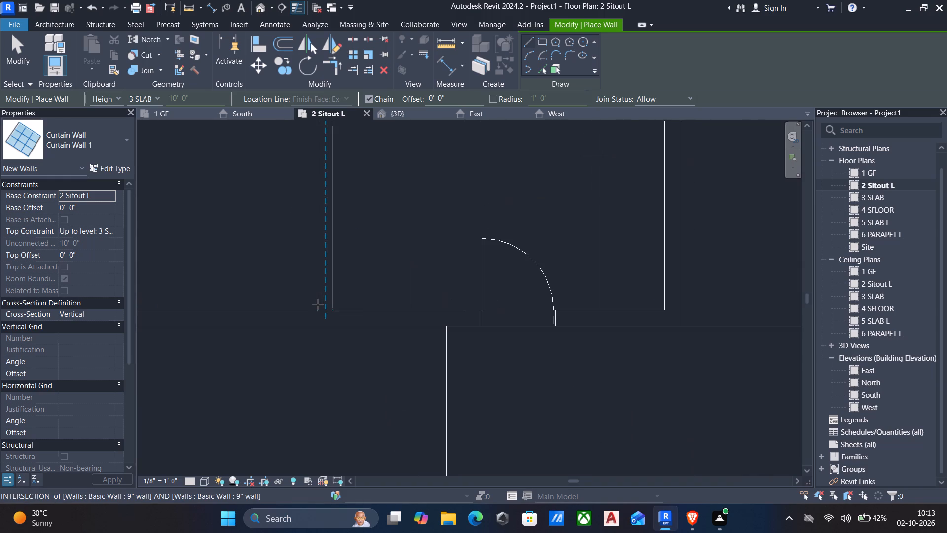
pyautogui.scroll(3, 340, 321)
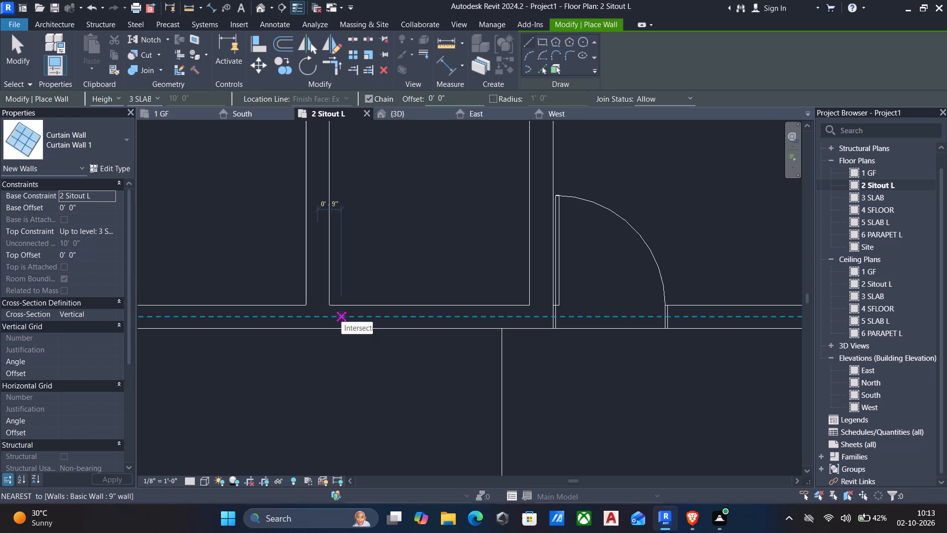
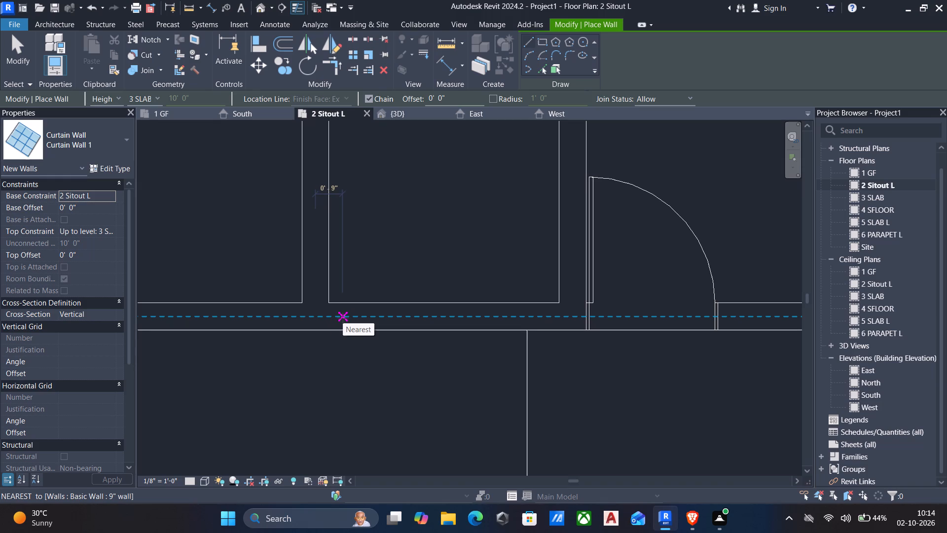
# Draw a 2' curtain wall along the front 9" wall's centreline, starting about 6" from the centreline of the partition farther from the door.
pyautogui.scroll(3, 343, 318)
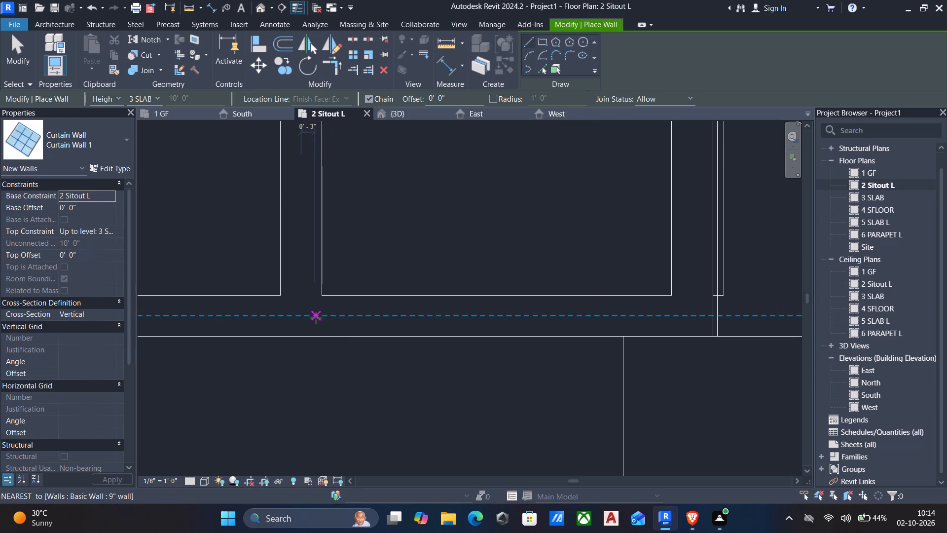
pyautogui.click(330, 319)
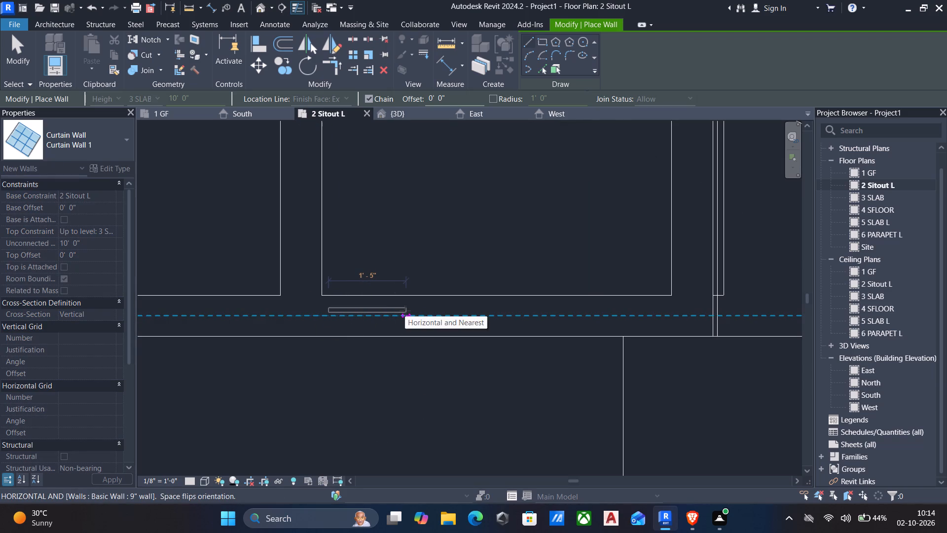
pyautogui.write("2'")
pyautogui.press('Return')
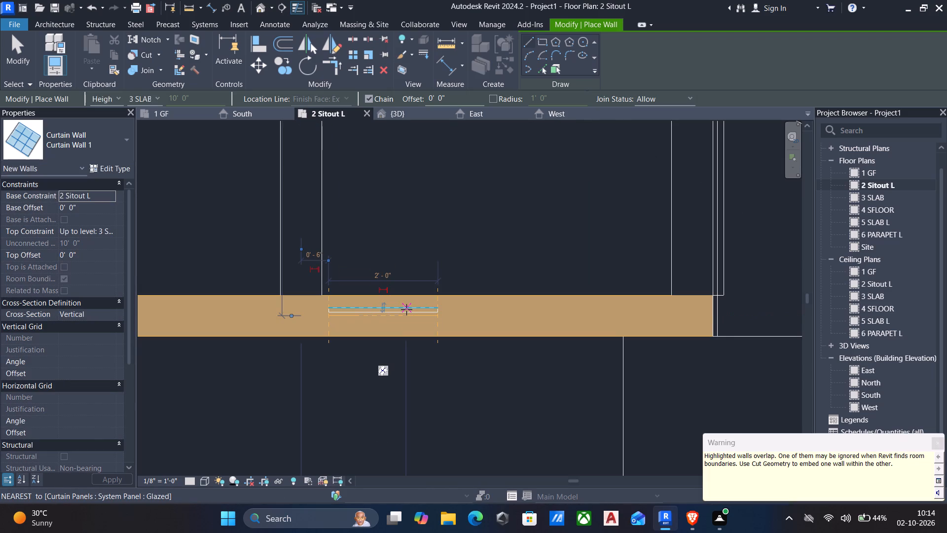
pyautogui.press('Escape')
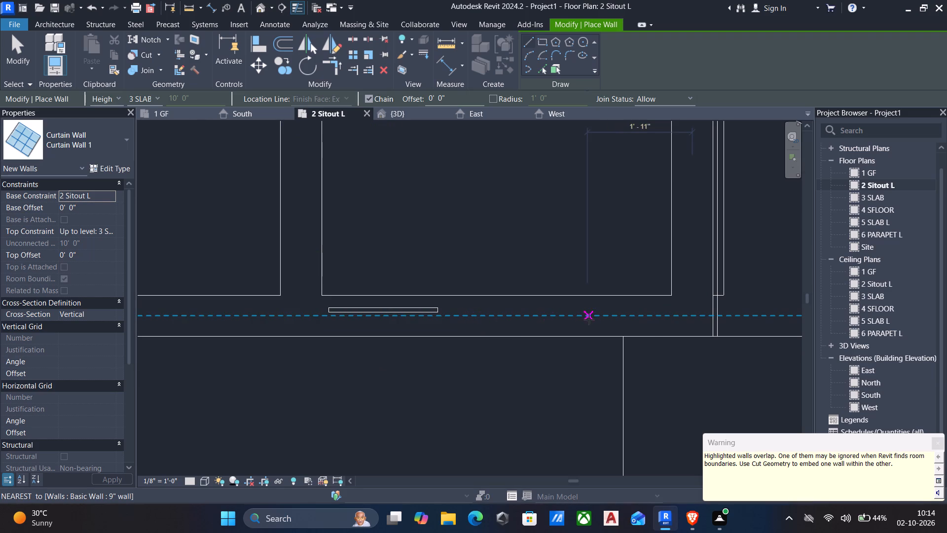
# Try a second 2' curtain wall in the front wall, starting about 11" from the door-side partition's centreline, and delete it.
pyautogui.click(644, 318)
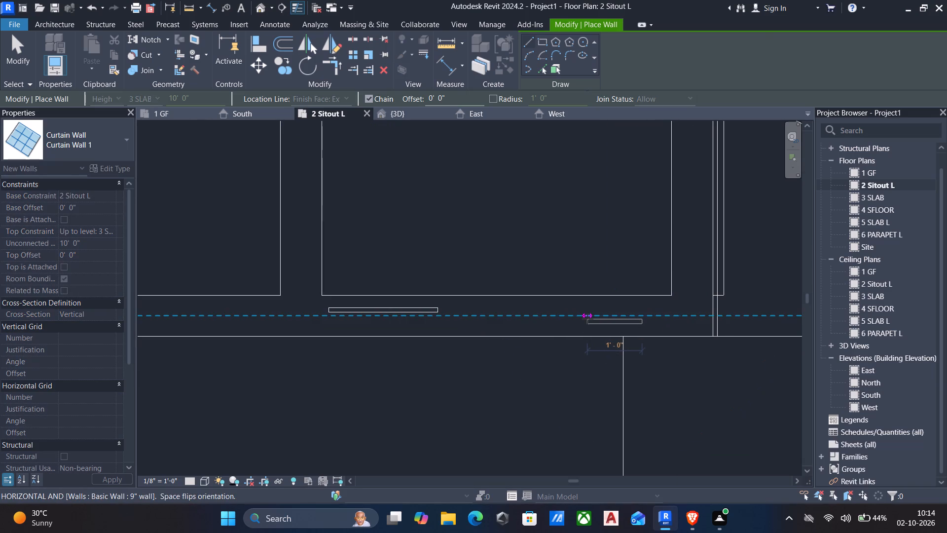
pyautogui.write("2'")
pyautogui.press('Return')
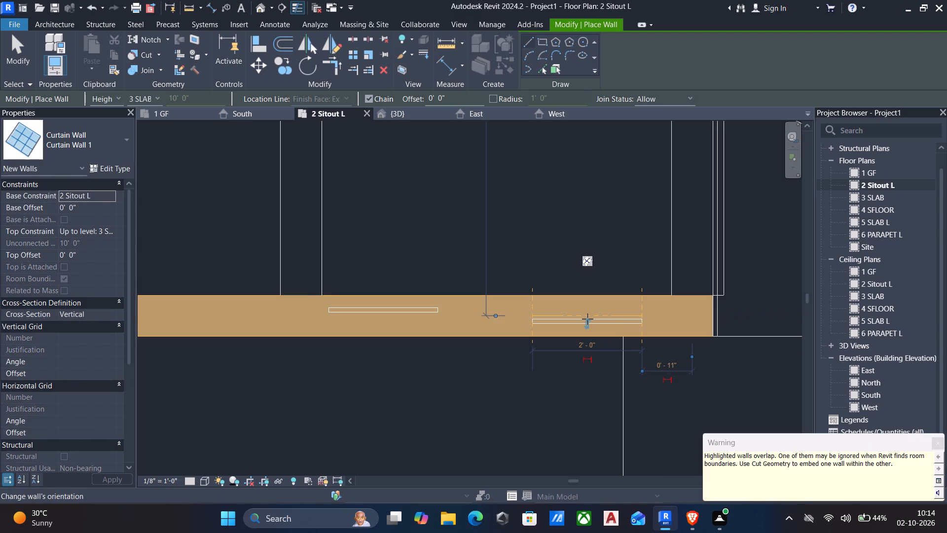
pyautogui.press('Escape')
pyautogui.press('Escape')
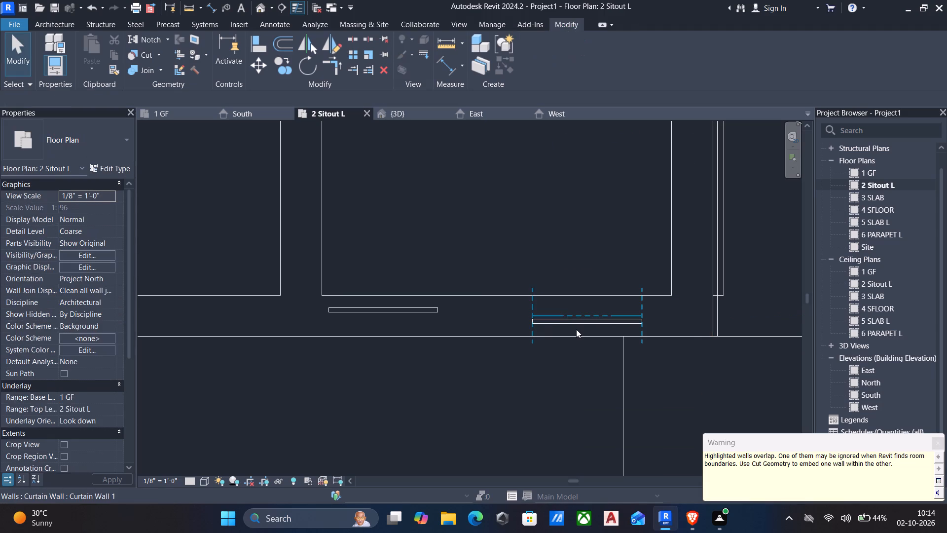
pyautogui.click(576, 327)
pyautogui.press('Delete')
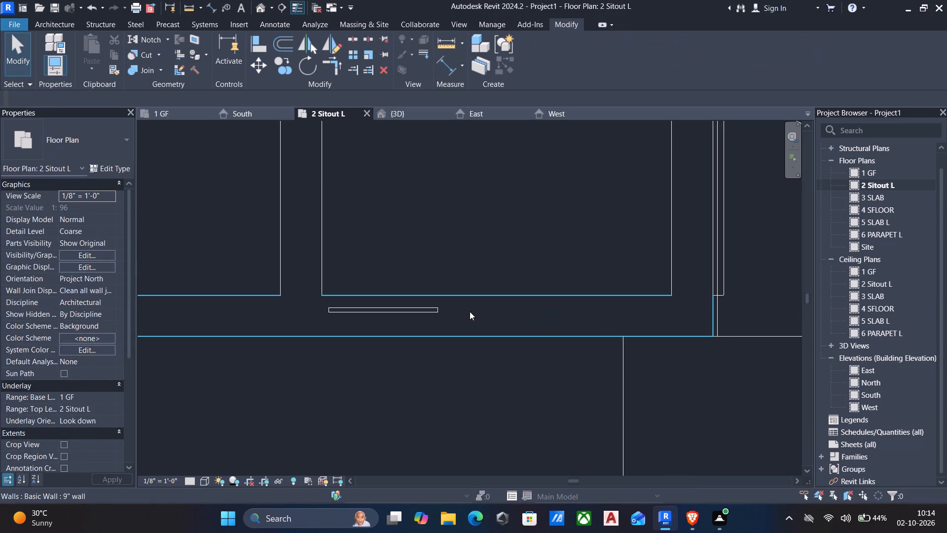
# Create a similar 2' curtain wall in the front wall, starting about 8" from the door-side partition's centreline, with its orientation flipped.
pyautogui.click(434, 313)
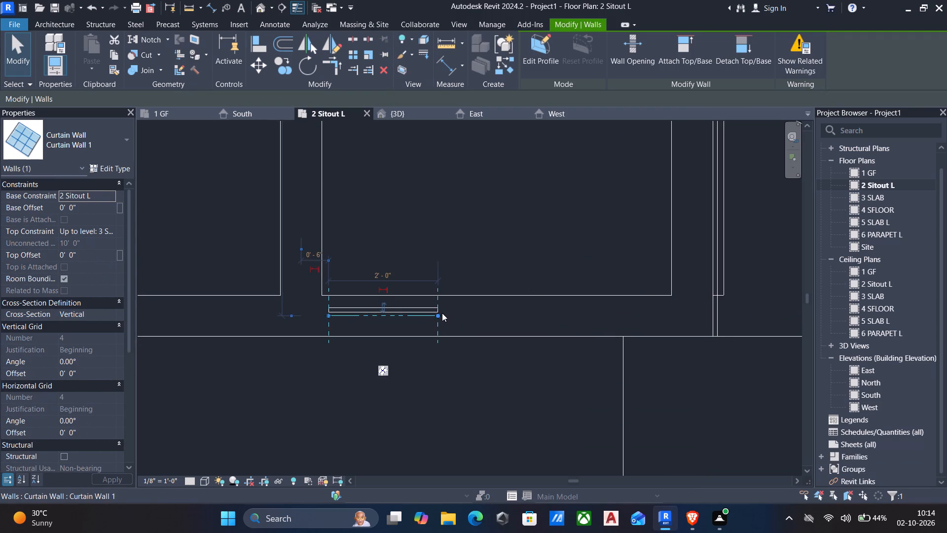
pyautogui.press('c')
pyautogui.press('s')
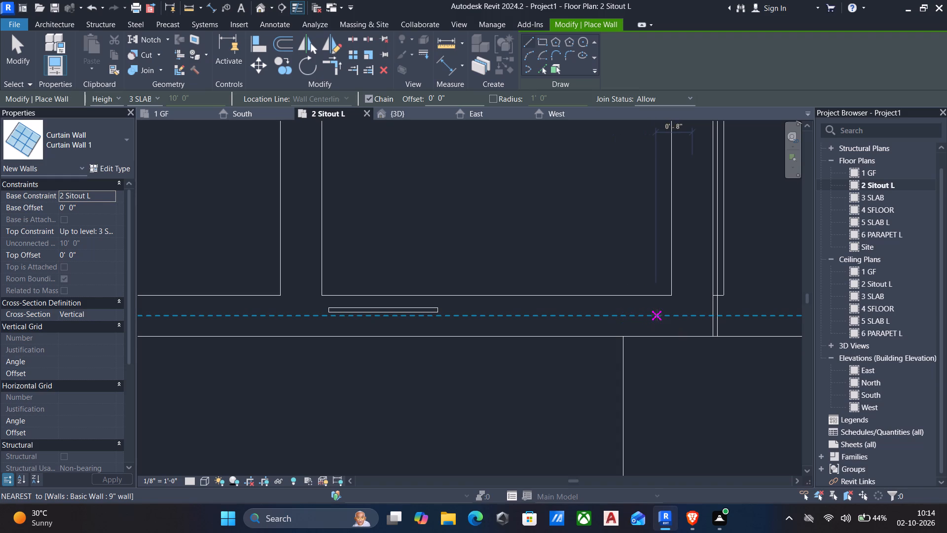
pyautogui.click(656, 315)
pyautogui.press('space')
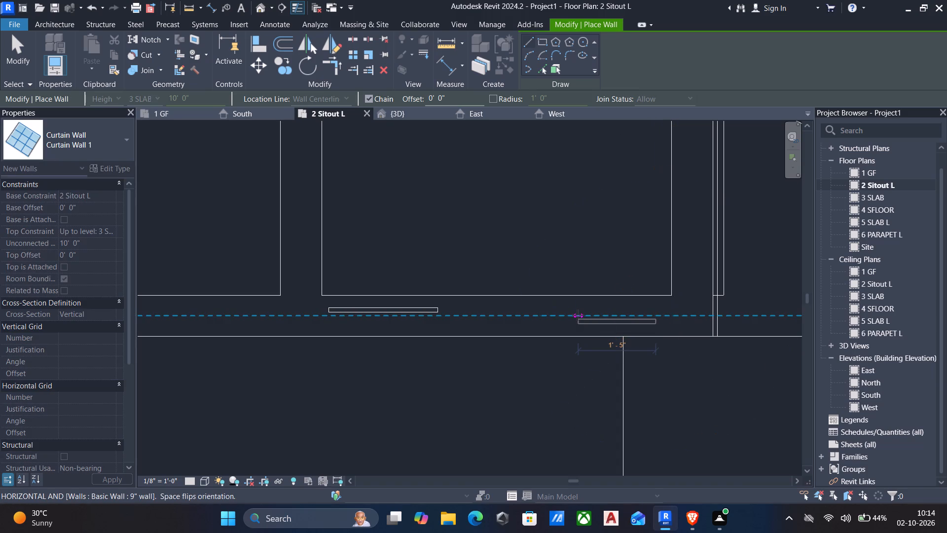
pyautogui.write("2'")
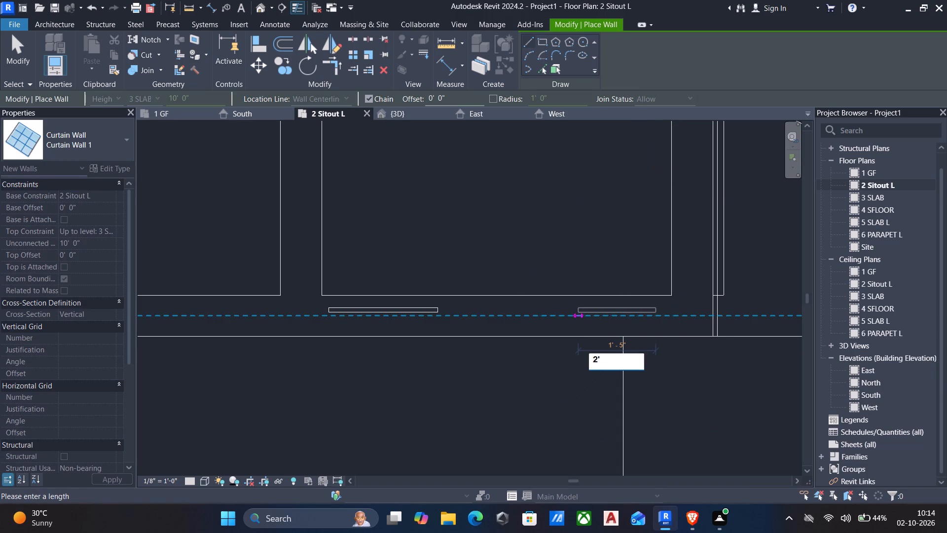
pyautogui.press('Return')
pyautogui.press('Escape')
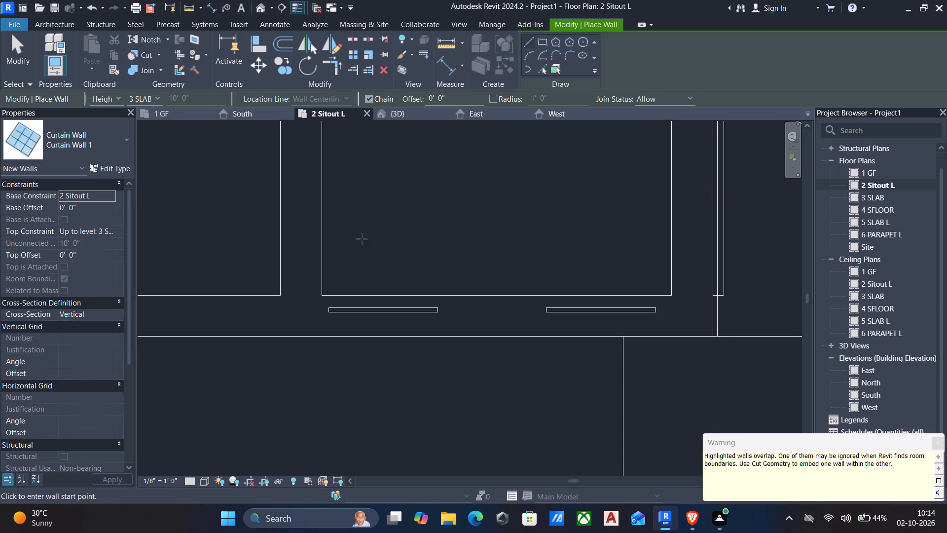
# Cut the front 9" wall with both 2' curtain walls, using Cut Geometry, to embed them.
pyautogui.click(130, 51)
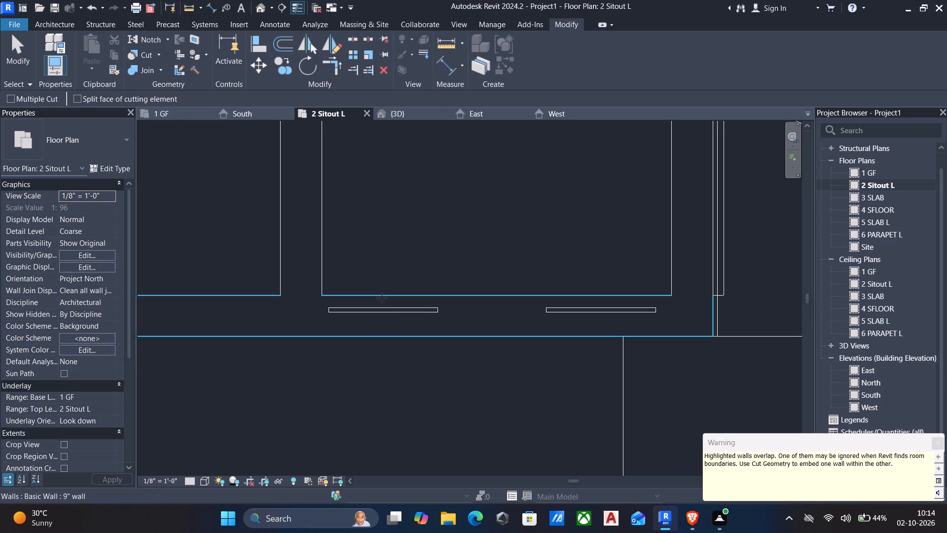
pyautogui.click(381, 296)
pyautogui.click(383, 312)
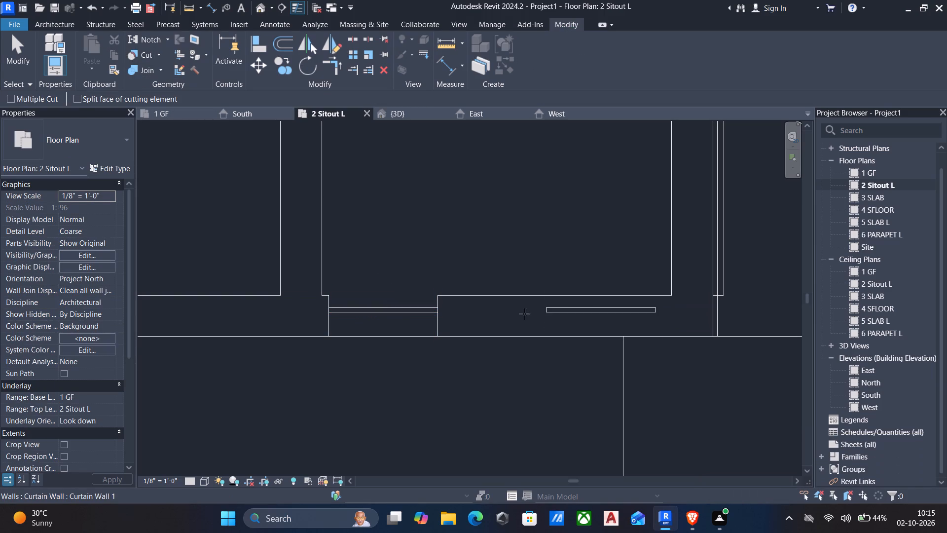
pyautogui.click(580, 294)
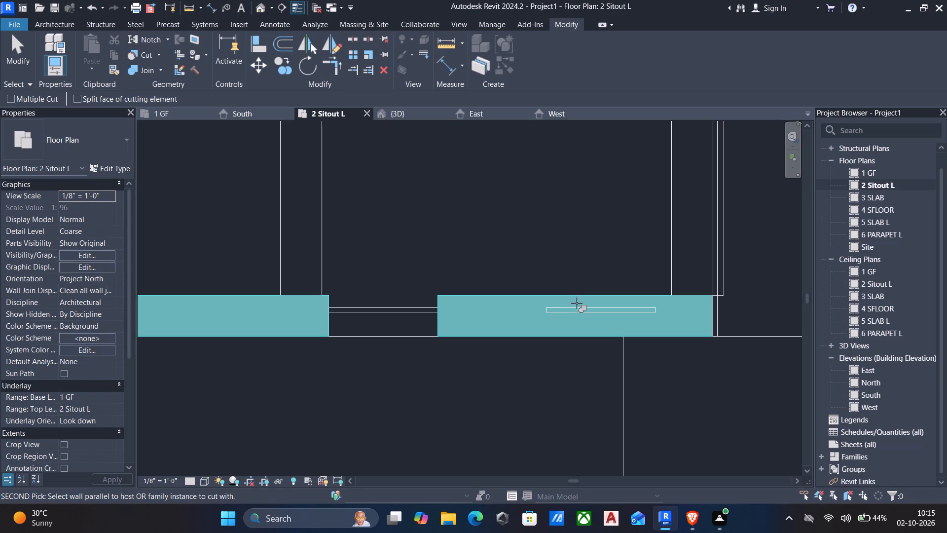
pyautogui.click(583, 309)
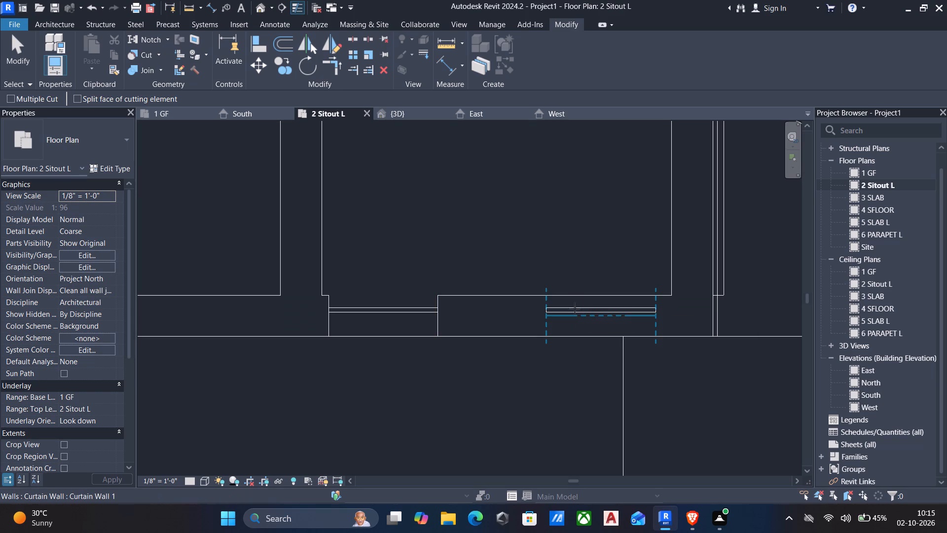
pyautogui.press('Escape')
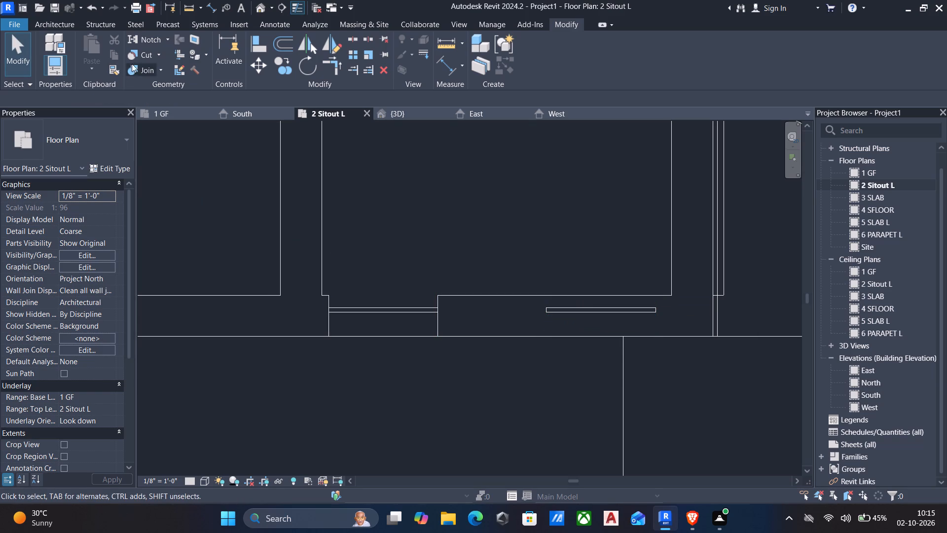
pyautogui.click(134, 55)
pyautogui.click(602, 295)
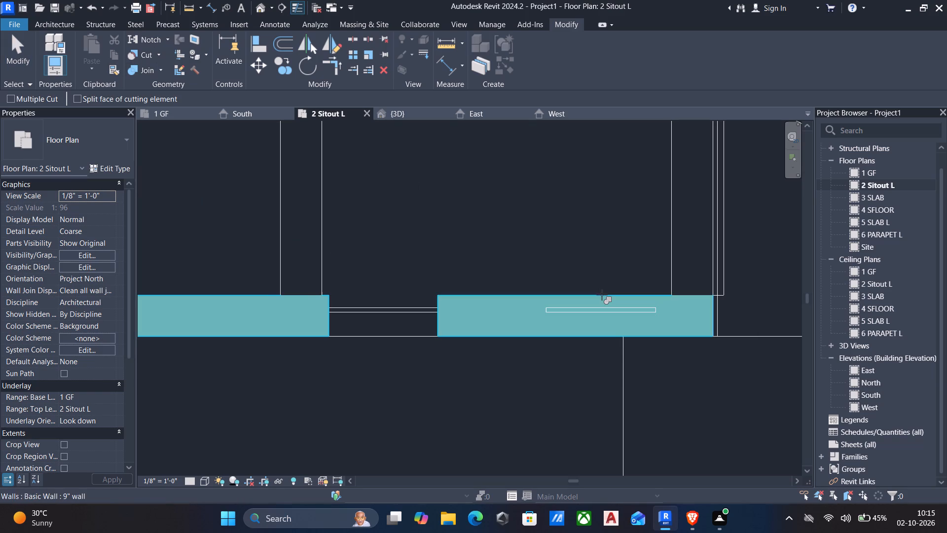
pyautogui.click(603, 314)
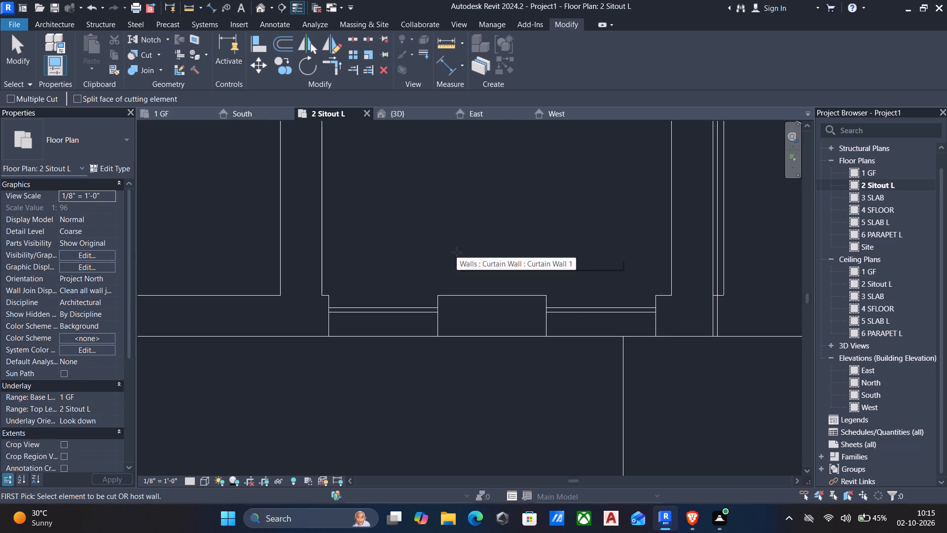
pyautogui.scroll(-3, 477, 246)
pyautogui.press('Escape')
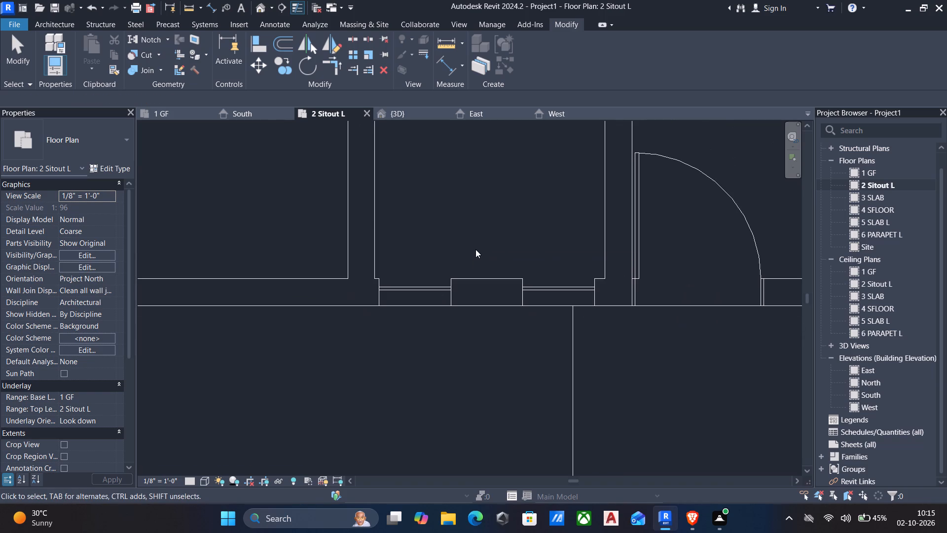
# Examine the two embedded curtain walls on the front facade in the 3D view.
pyautogui.scroll(-3, 475, 252)
pyautogui.moveTo(496, 209); pyautogui.dragTo(484, 266, button='middle')
pyautogui.scroll(-3, 483, 283)
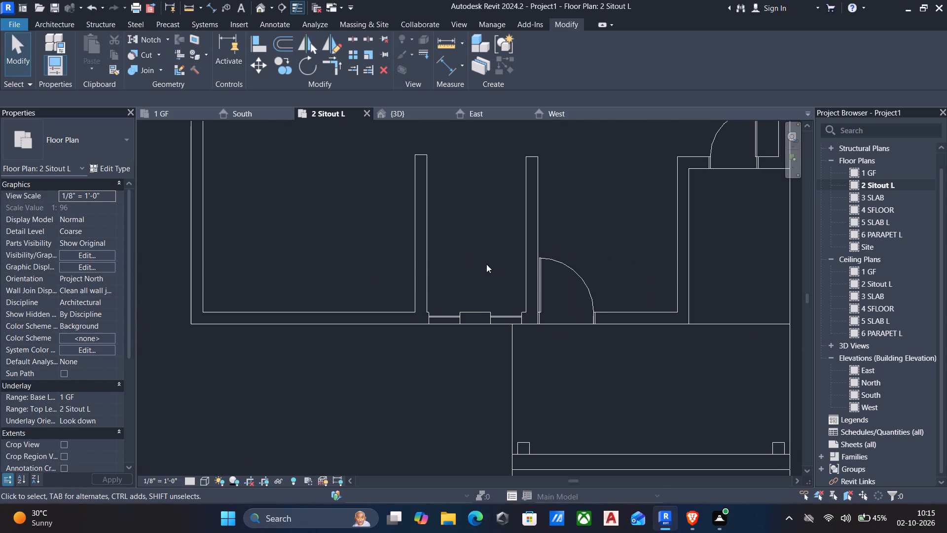
pyautogui.keyDown('shift'); pyautogui.moveTo(486, 264); pyautogui.dragTo(472, 272, button='middle'); pyautogui.keyUp('shift')
pyautogui.scroll(-2, 456, 271)
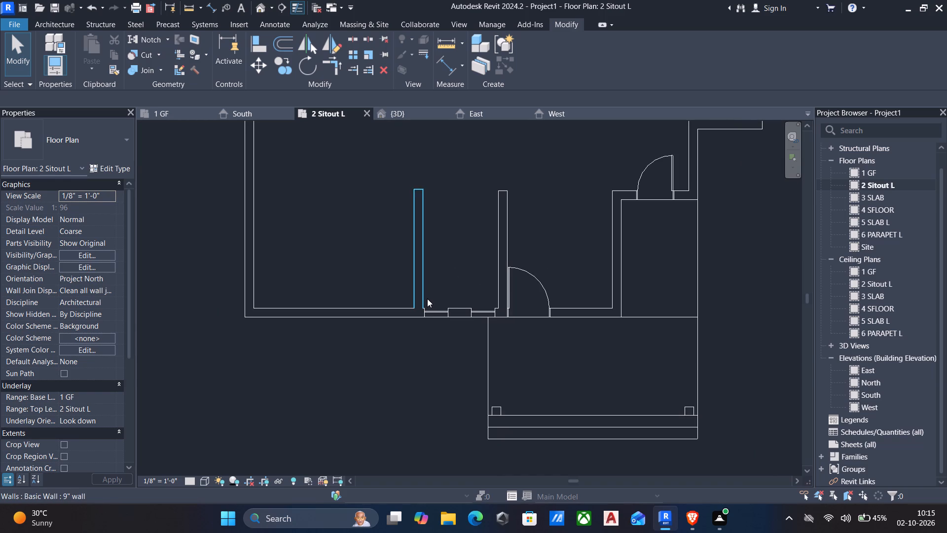
pyautogui.click(410, 111)
pyautogui.scroll(2, 468, 310)
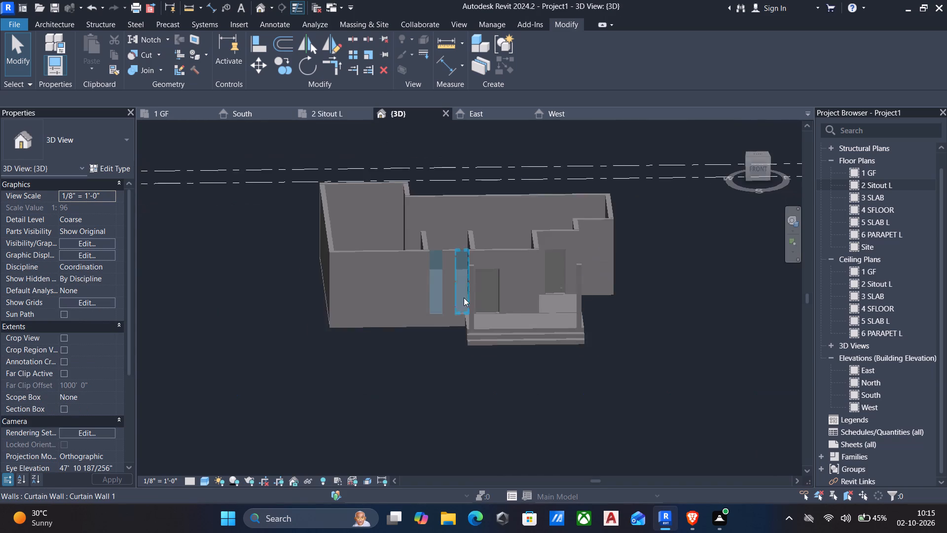
pyautogui.scroll(1, 464, 298)
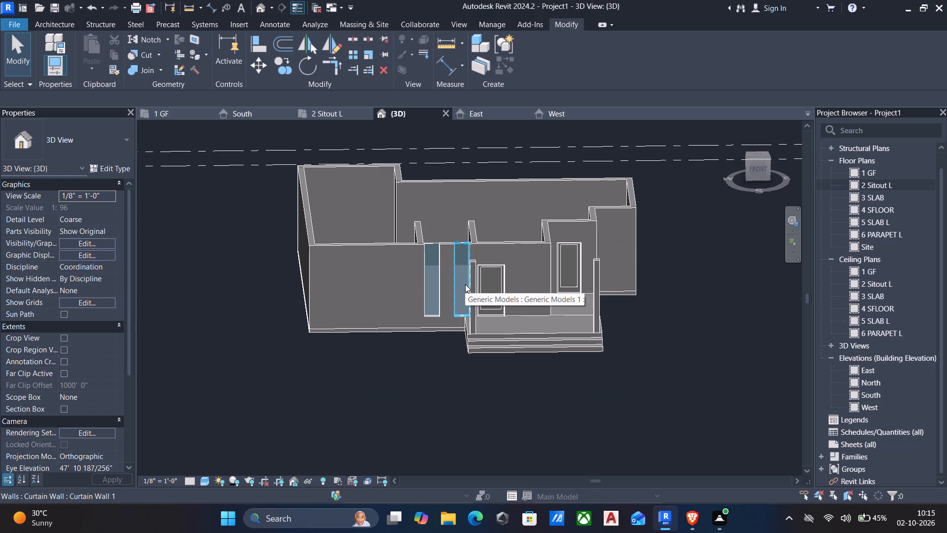
pyautogui.scroll(3, 455, 236)
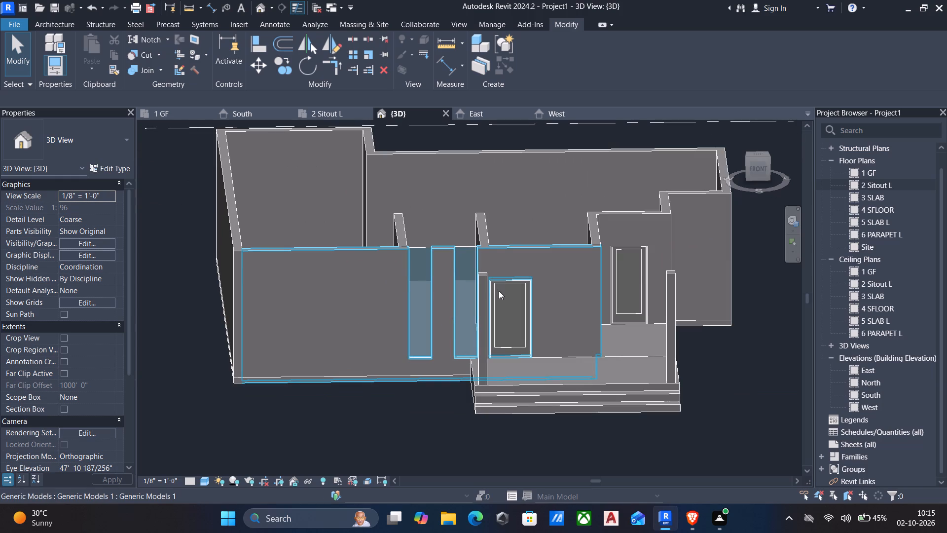
# From the front in 3D, align the top of the curtain wall nearest the door with the door's top edge, dismissing the save reminder.
pyautogui.click(760, 172)
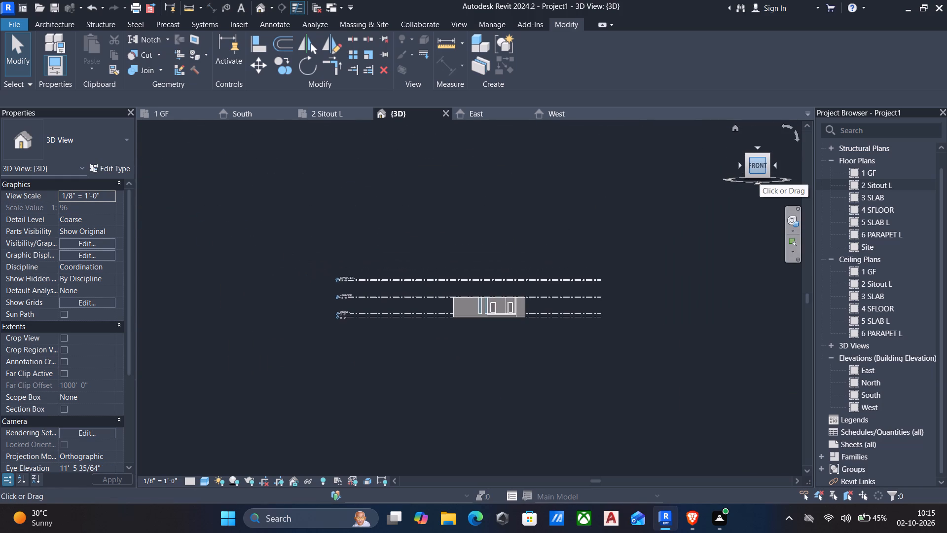
pyautogui.write('al')
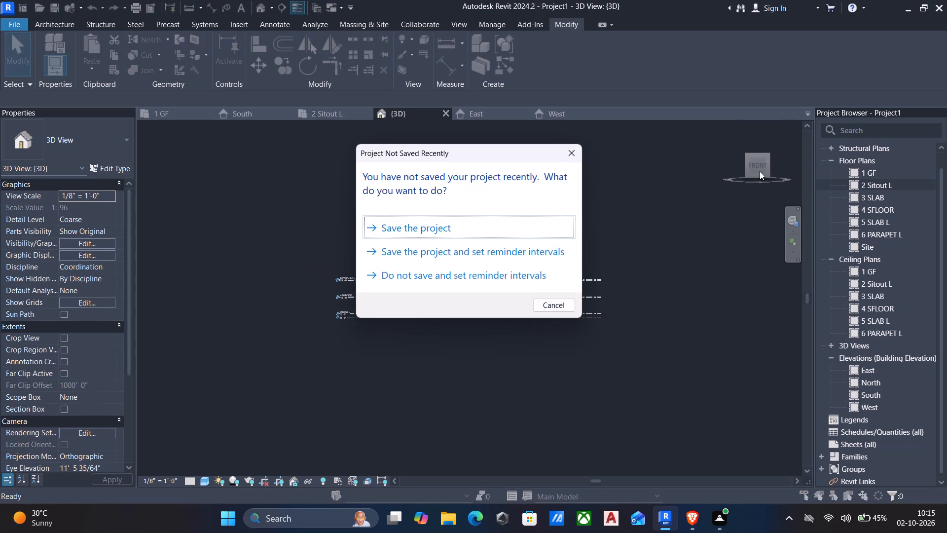
pyautogui.click(570, 152)
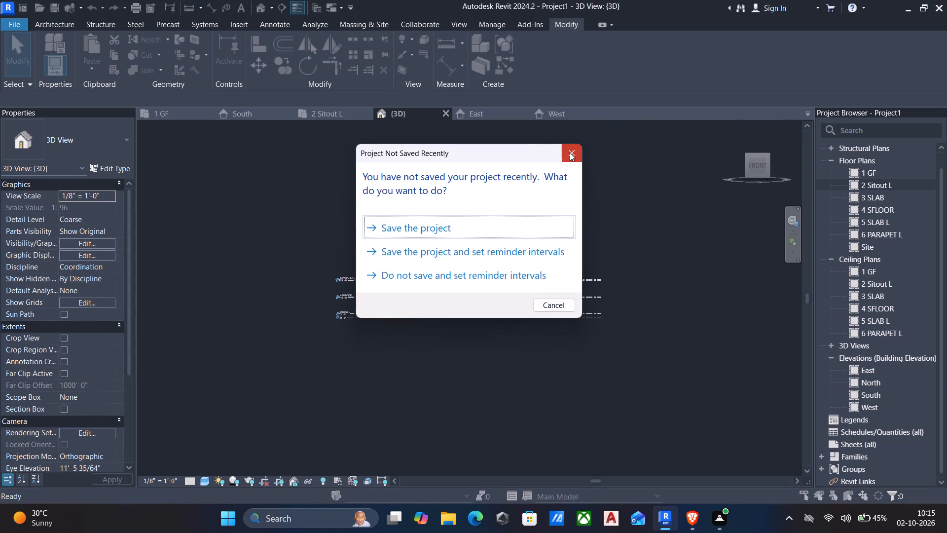
pyautogui.scroll(9, 495, 307)
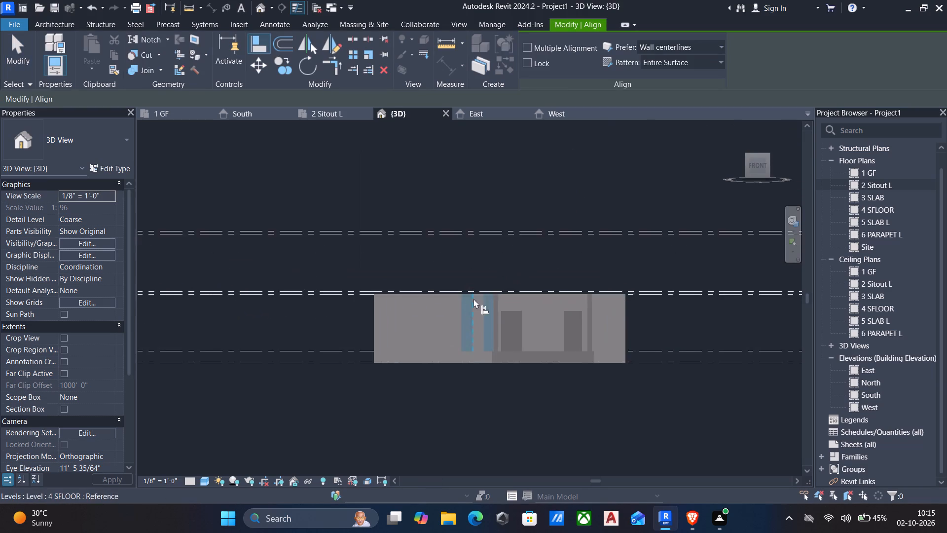
pyautogui.scroll(3, 484, 313)
pyautogui.click(520, 310)
pyautogui.scroll(1, 506, 290)
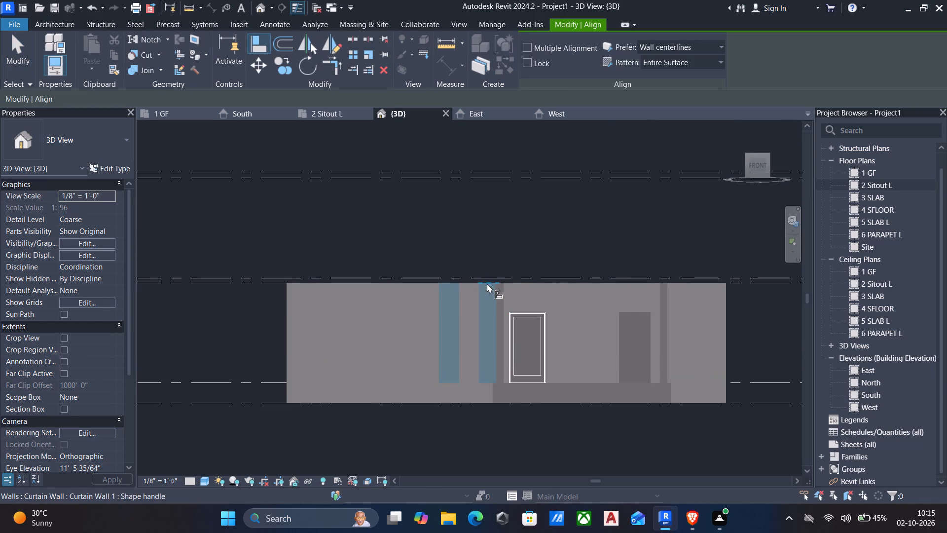
pyautogui.click(480, 282)
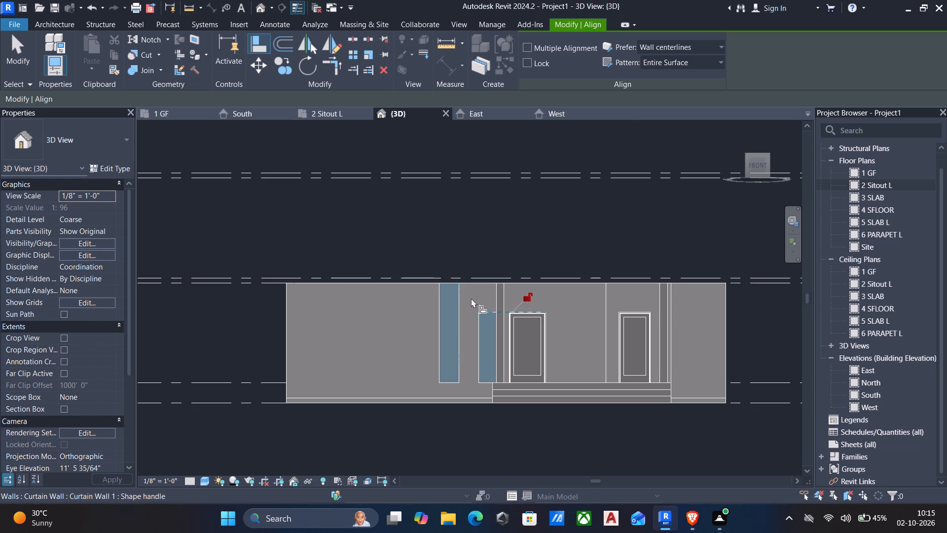
pyautogui.press('Escape')
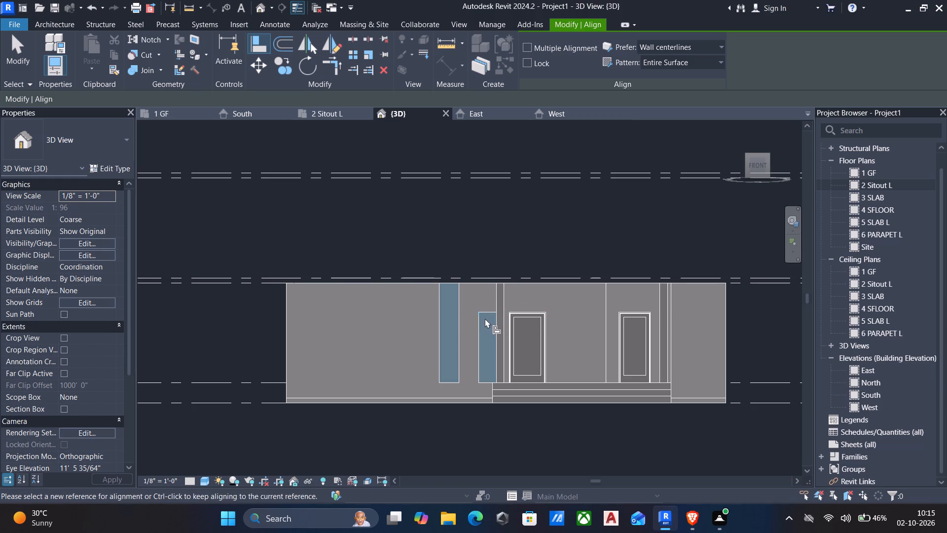
# Align the top of the other curtain wall with the top of the shortened one.
pyautogui.click(490, 312)
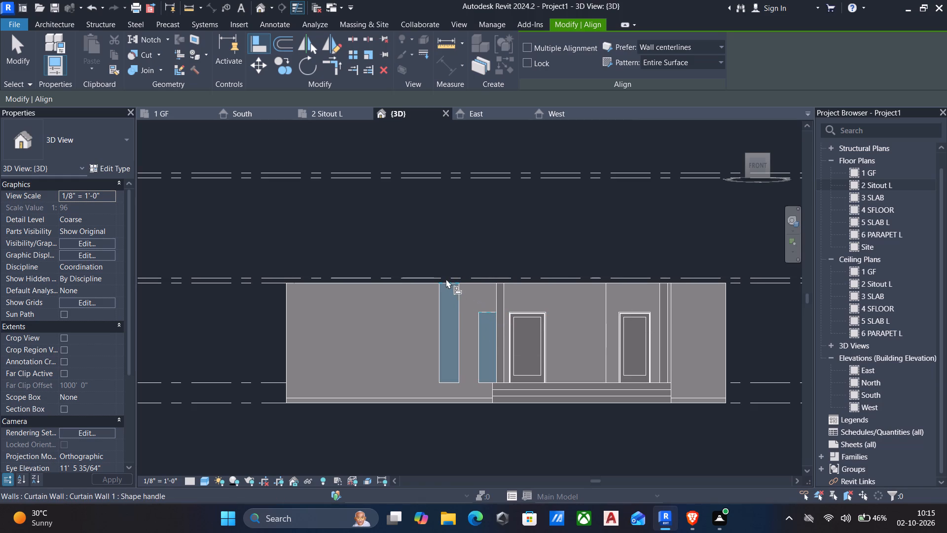
pyautogui.click(446, 280)
pyautogui.scroll(3, 510, 386)
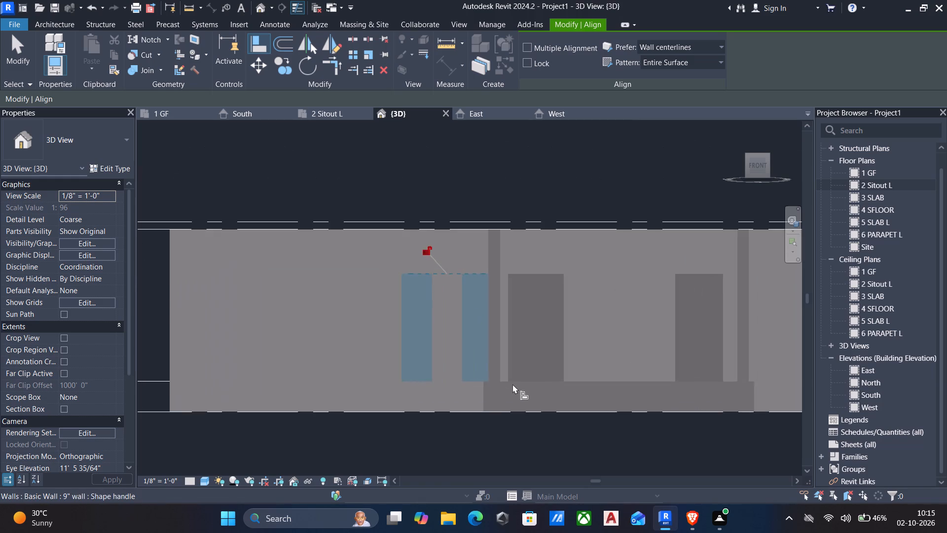
# Set the base offset of the curtain wall nearest the door to 2'.
pyautogui.press('Escape')
pyautogui.click(470, 378)
pyautogui.press('Escape')
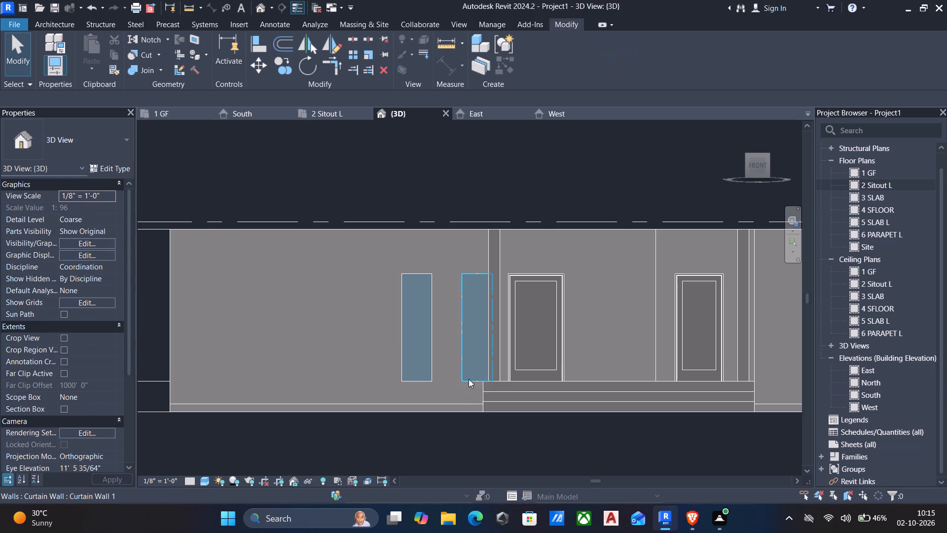
pyautogui.click(469, 379)
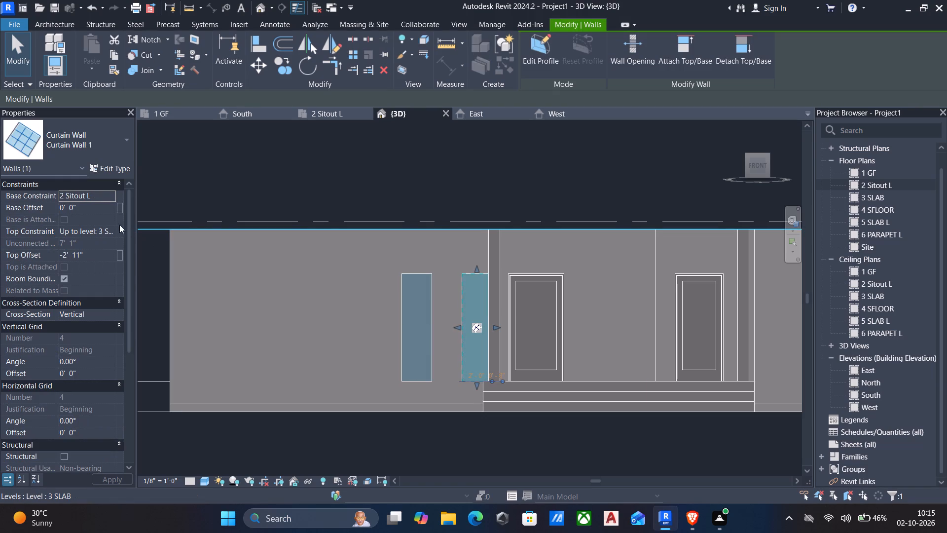
pyautogui.click(105, 210)
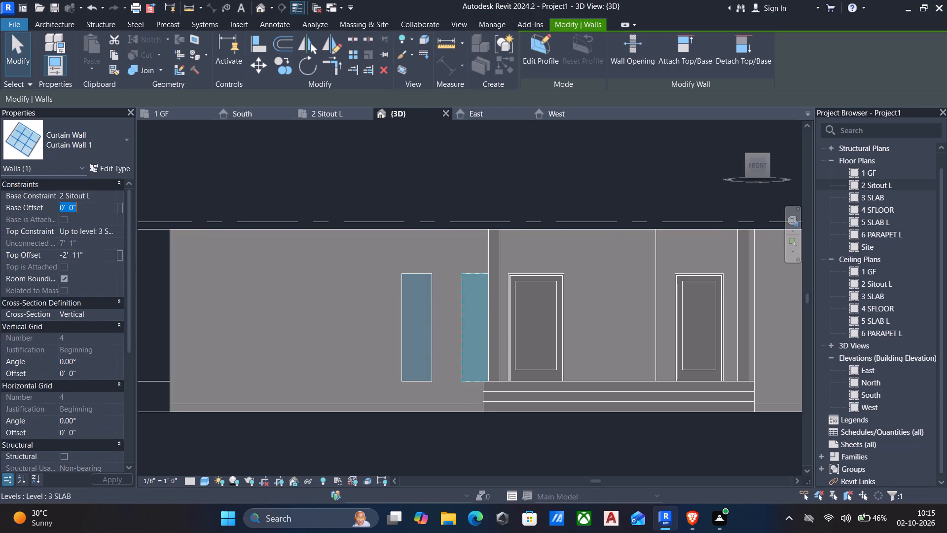
pyautogui.write("2'")
pyautogui.press('Return')
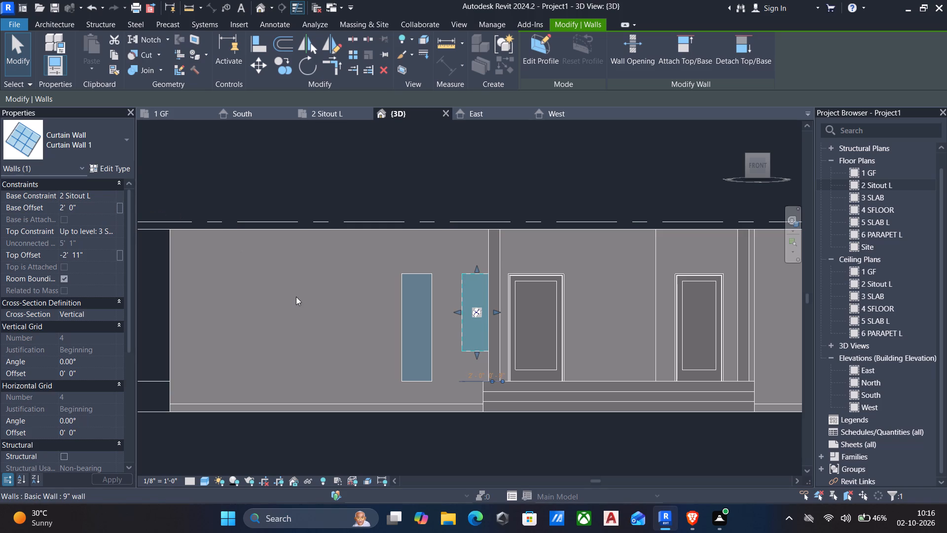
# Align the bottom edge of the other curtain wall with the raised bottom of the one nearest the door.
pyautogui.press('Escape')
pyautogui.write('al')
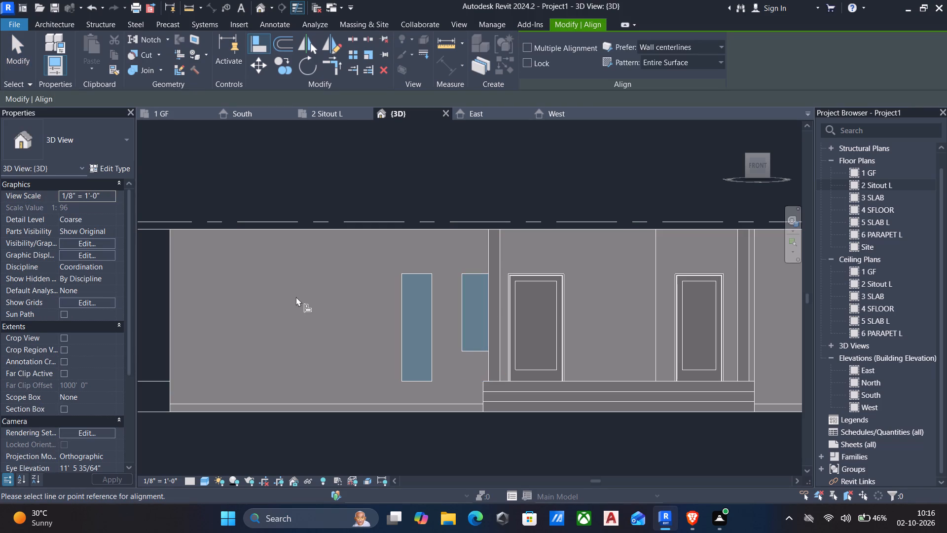
pyautogui.click(471, 349)
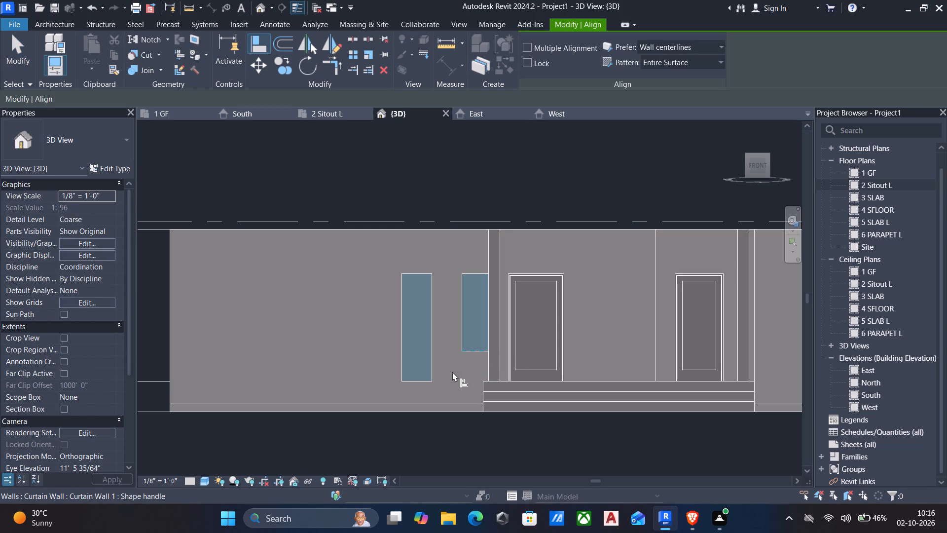
pyautogui.click(416, 381)
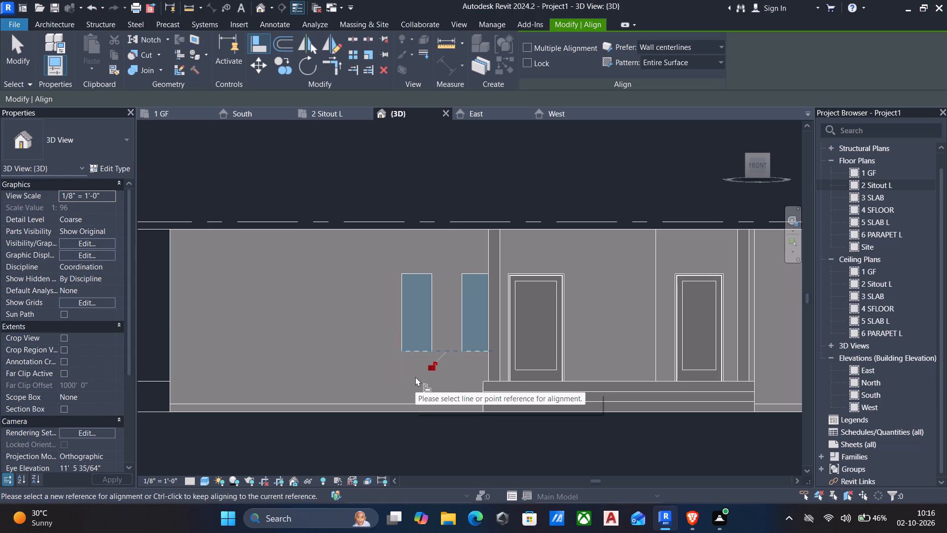
pyautogui.press('Escape')
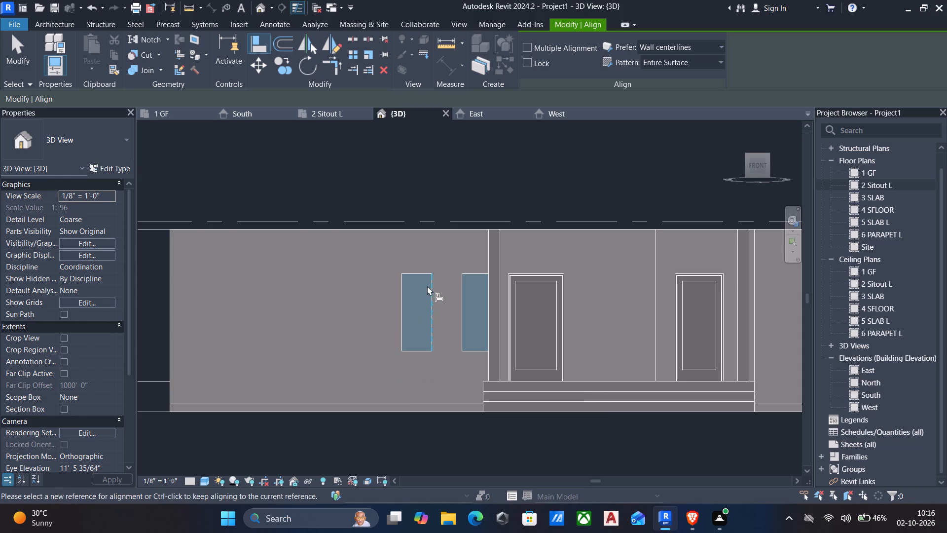
pyautogui.press('Escape')
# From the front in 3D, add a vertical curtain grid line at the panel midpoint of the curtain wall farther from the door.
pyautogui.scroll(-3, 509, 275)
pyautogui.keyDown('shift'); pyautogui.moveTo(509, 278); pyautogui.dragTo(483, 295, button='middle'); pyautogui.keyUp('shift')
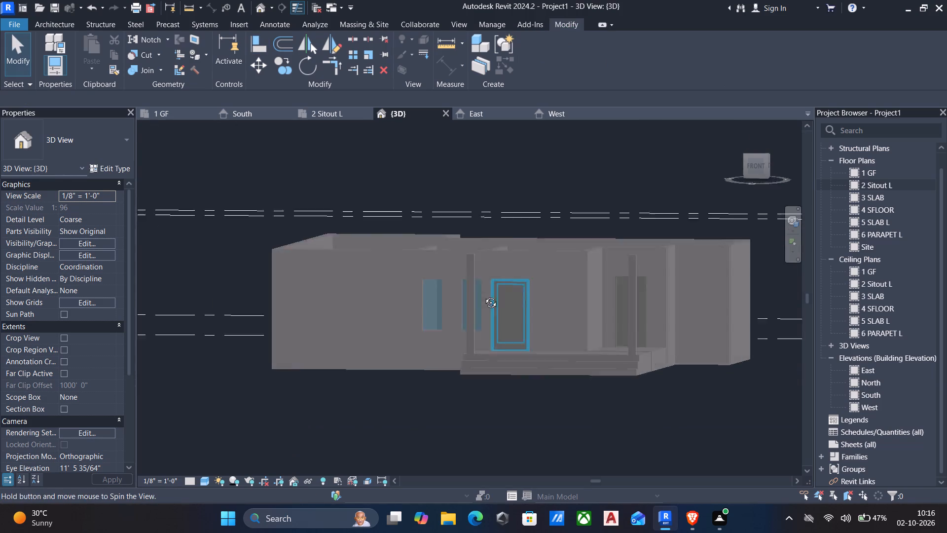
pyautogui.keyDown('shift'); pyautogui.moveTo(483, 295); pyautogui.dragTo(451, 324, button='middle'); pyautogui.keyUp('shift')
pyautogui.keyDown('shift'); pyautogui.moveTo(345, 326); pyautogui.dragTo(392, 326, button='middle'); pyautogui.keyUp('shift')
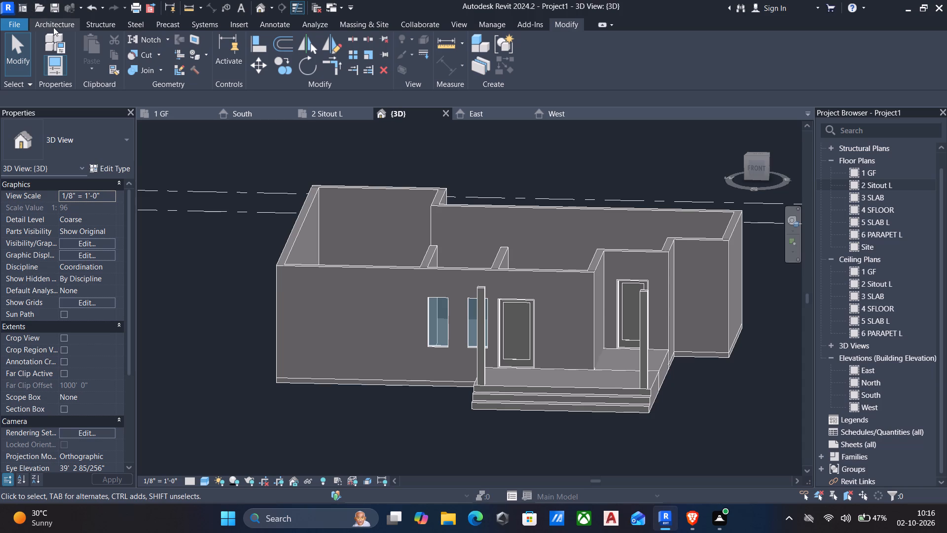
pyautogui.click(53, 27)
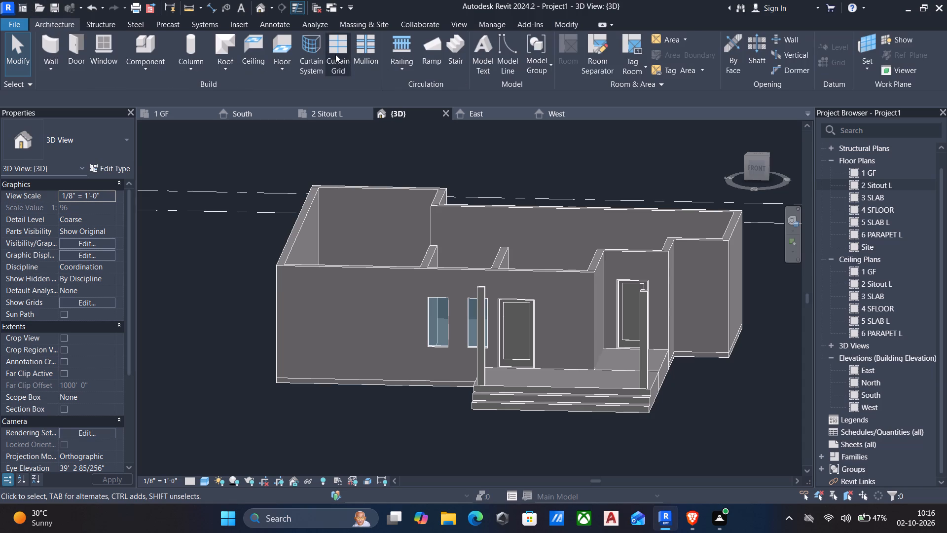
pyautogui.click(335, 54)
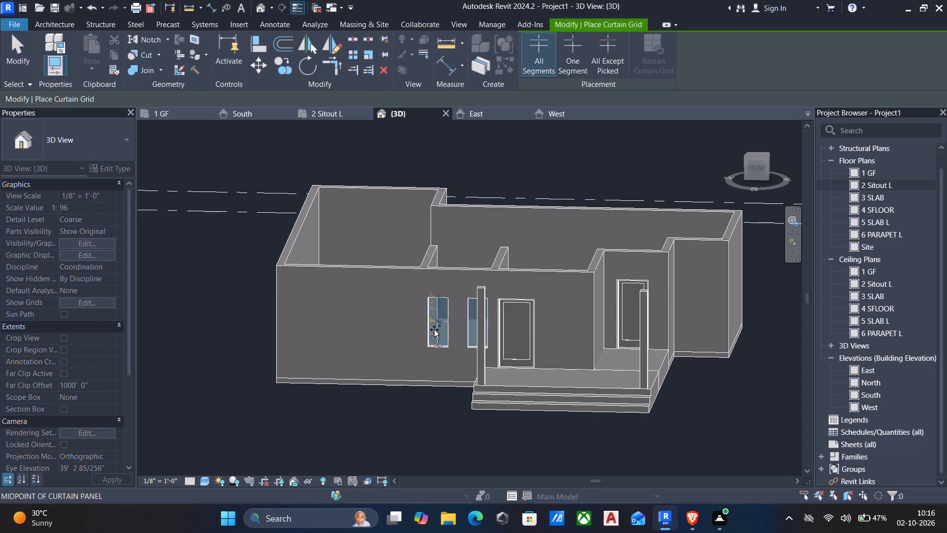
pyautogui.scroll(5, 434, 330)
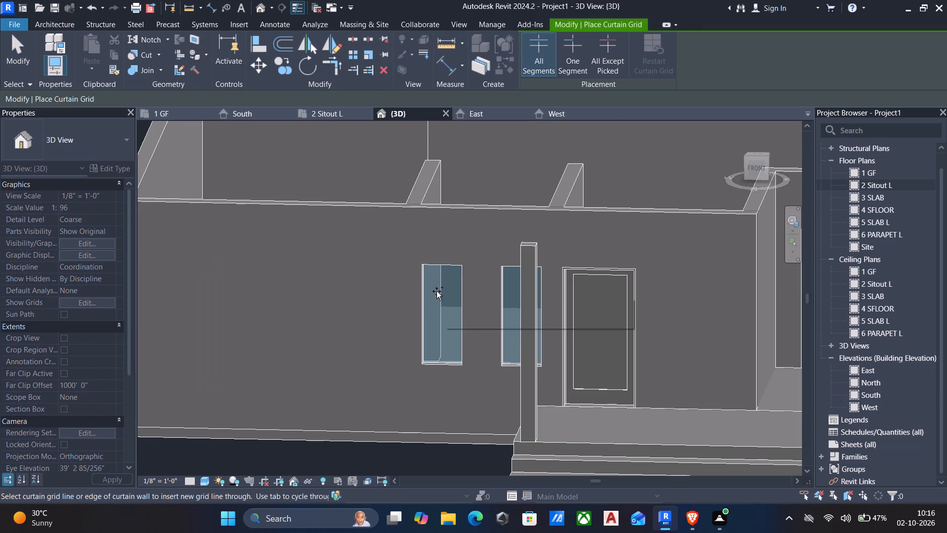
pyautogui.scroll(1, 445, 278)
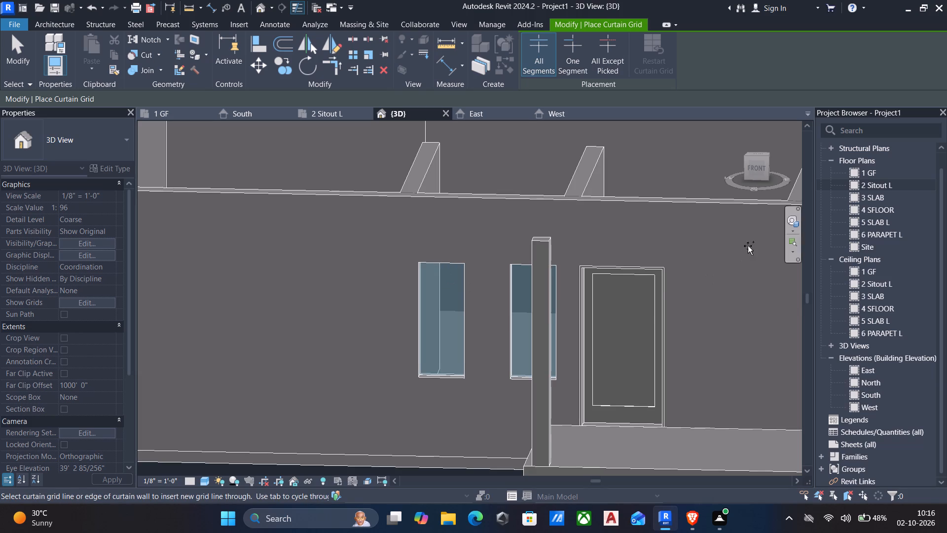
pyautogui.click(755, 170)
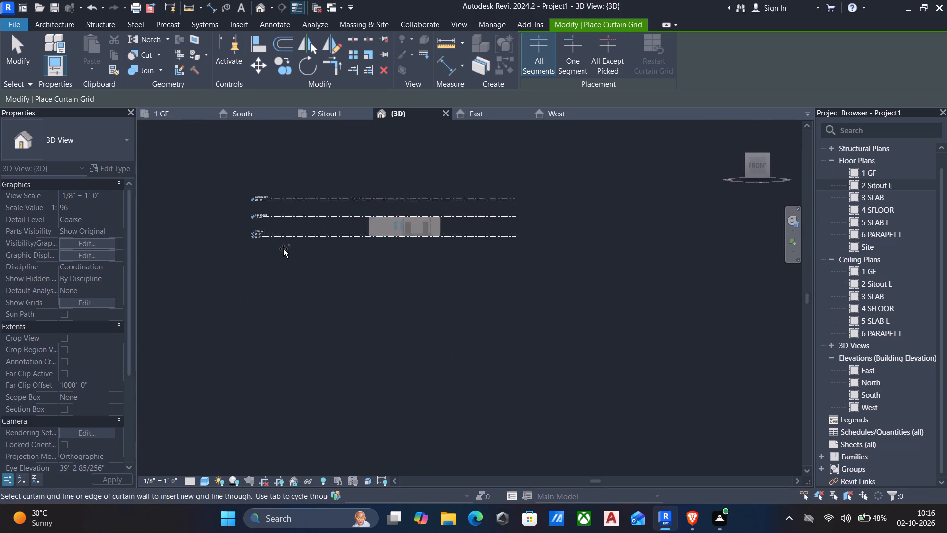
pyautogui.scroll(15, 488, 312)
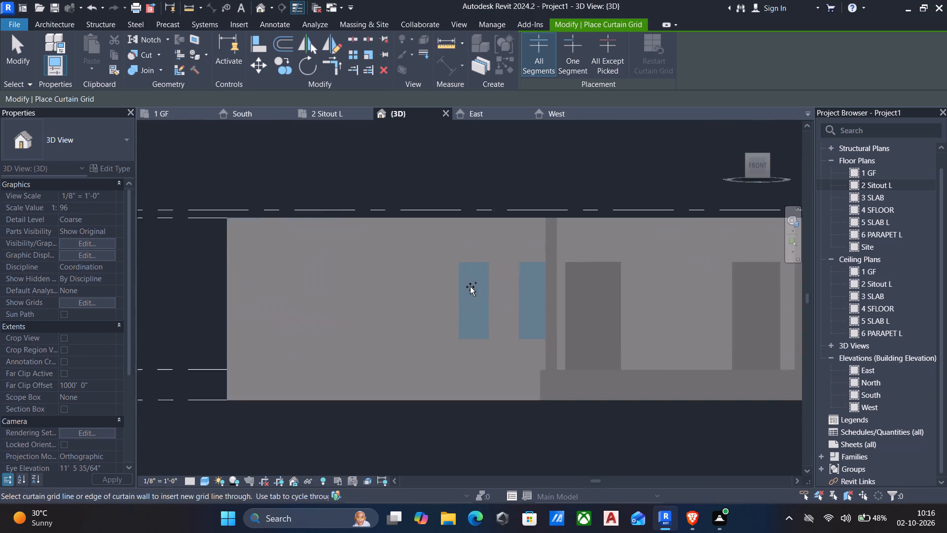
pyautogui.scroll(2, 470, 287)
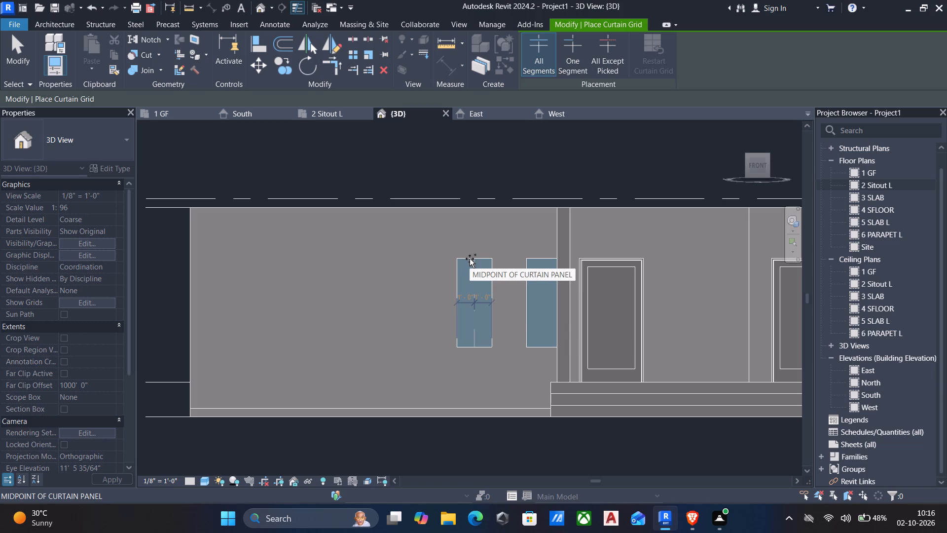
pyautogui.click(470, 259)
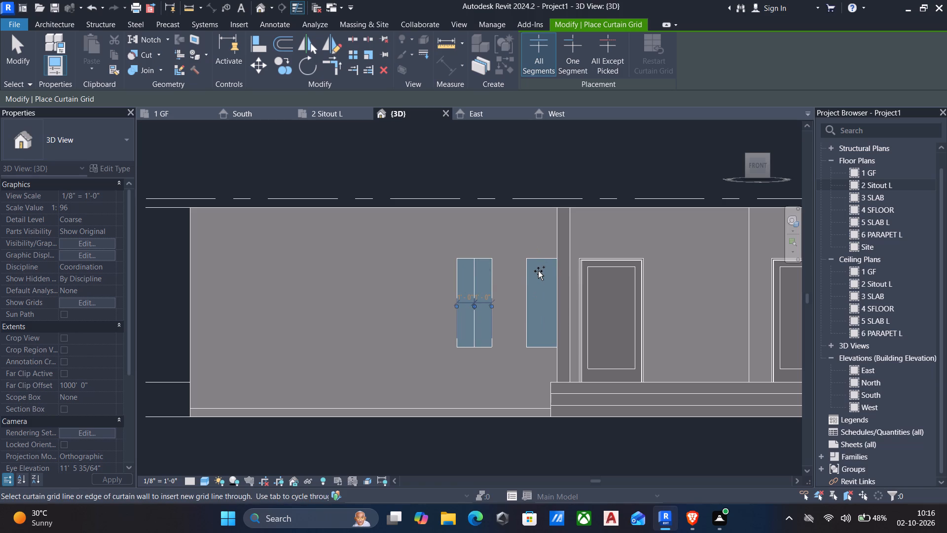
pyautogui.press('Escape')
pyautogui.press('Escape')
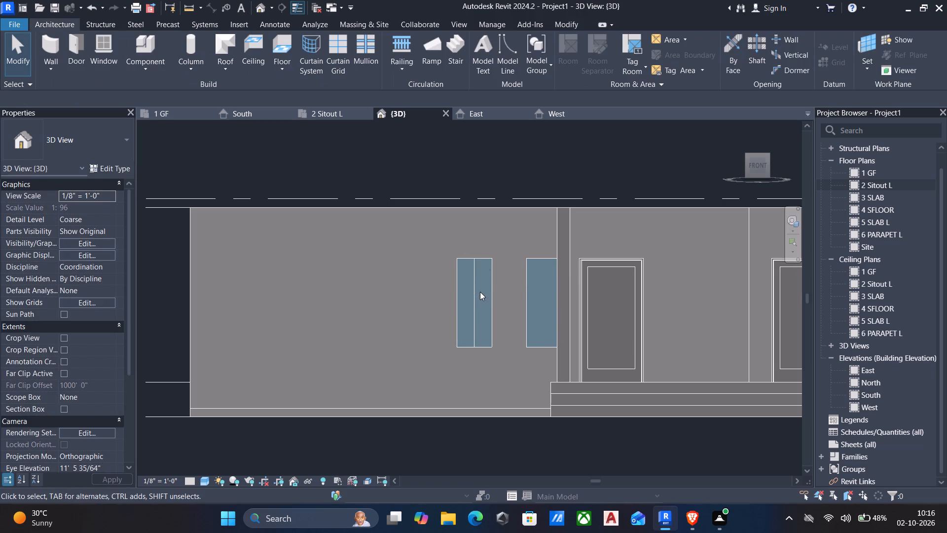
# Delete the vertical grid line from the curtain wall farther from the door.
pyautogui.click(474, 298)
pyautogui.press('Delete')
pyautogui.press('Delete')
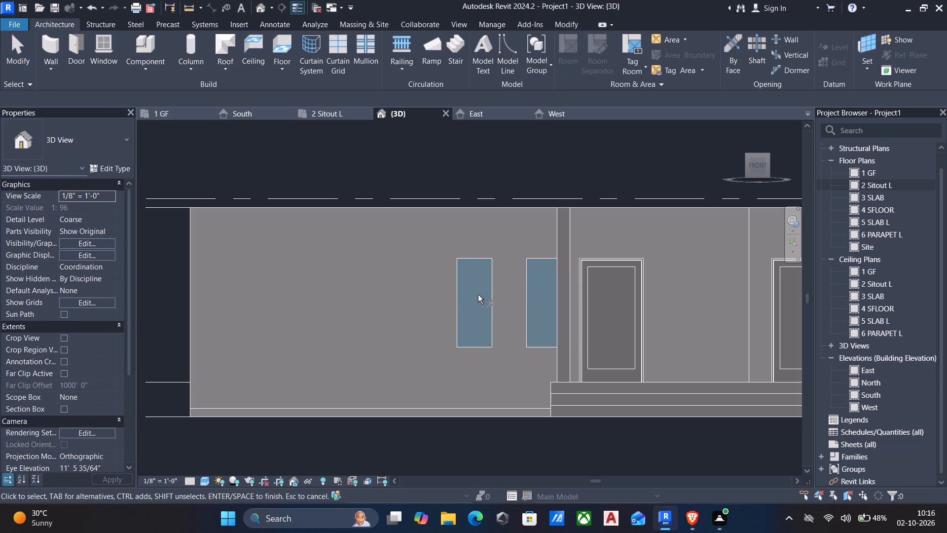
# Add a horizontal curtain grid line across all segments of each curtain wall, one-third of the panel height below the top.
pyautogui.click(338, 50)
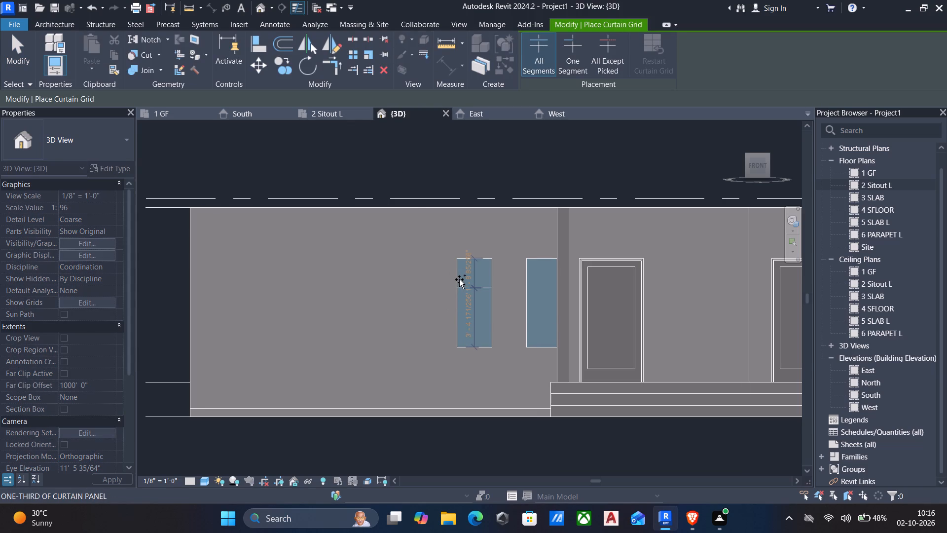
pyautogui.click(456, 277)
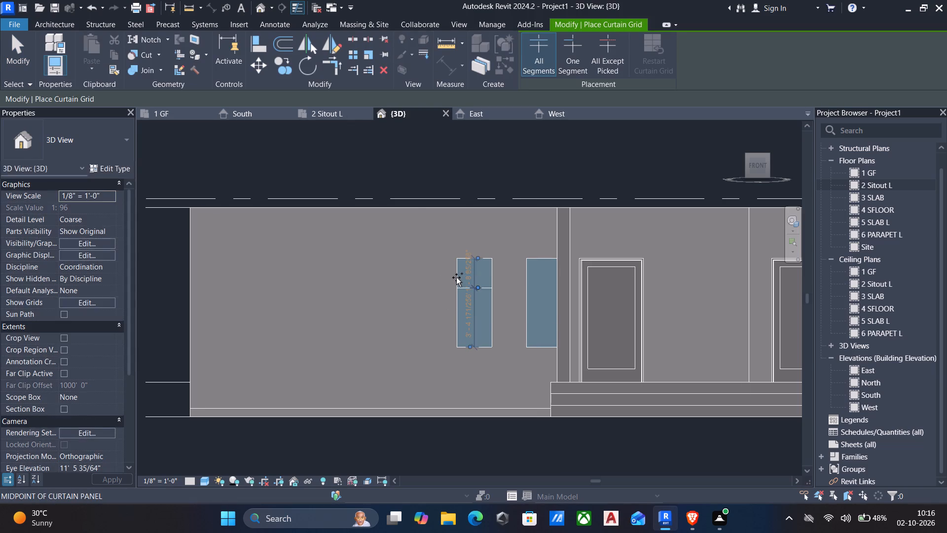
pyautogui.click(527, 283)
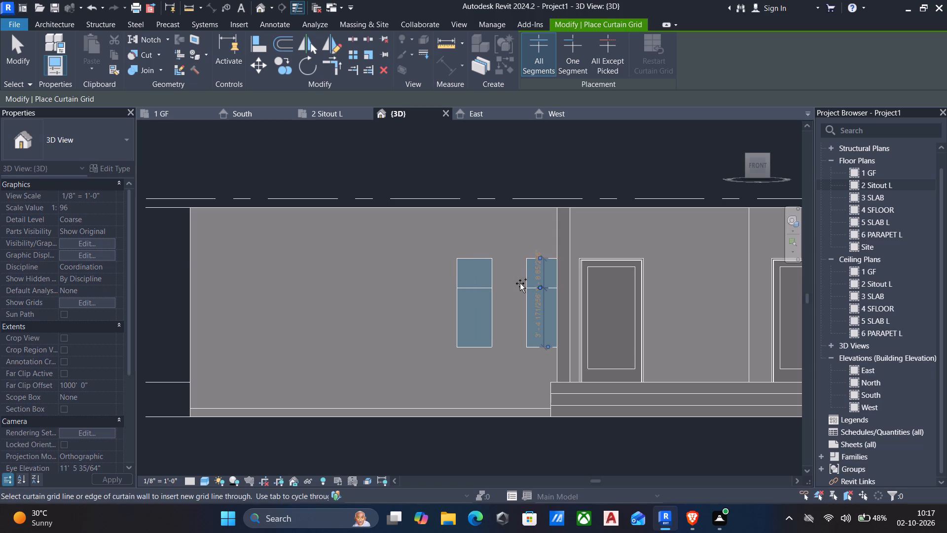
pyautogui.press('Escape')
pyautogui.press('Escape')
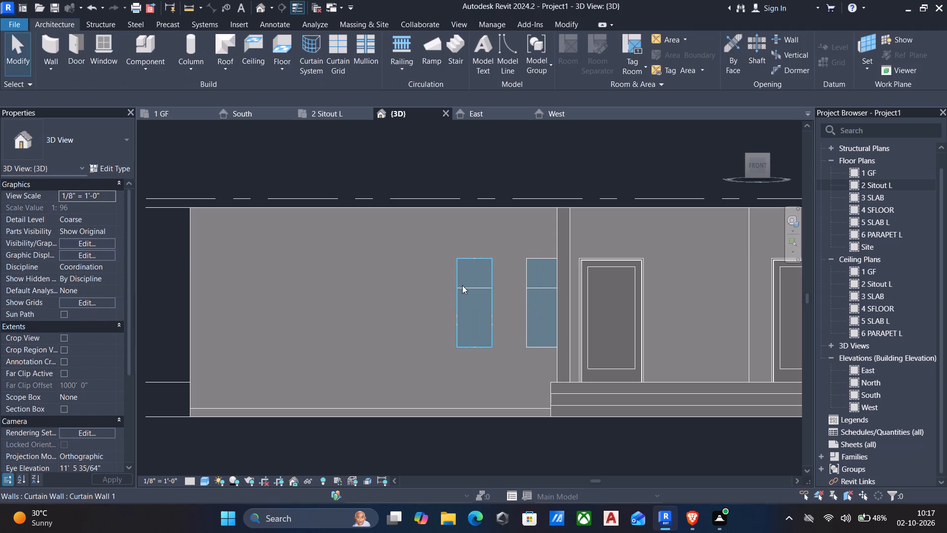
# Set the horizontal grid line of the curtain wall farther from the door to 1' below its top edge.
pyautogui.click(464, 285)
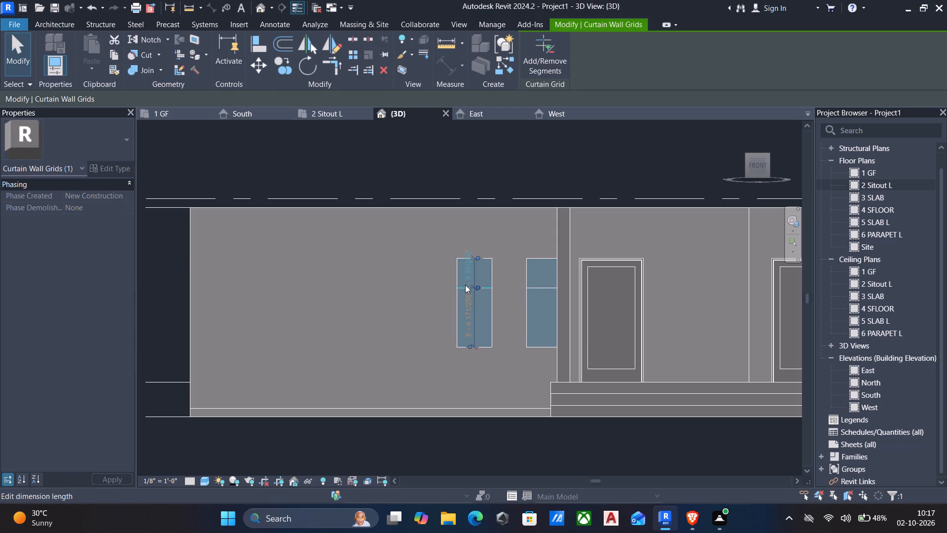
pyautogui.scroll(10, 459, 284)
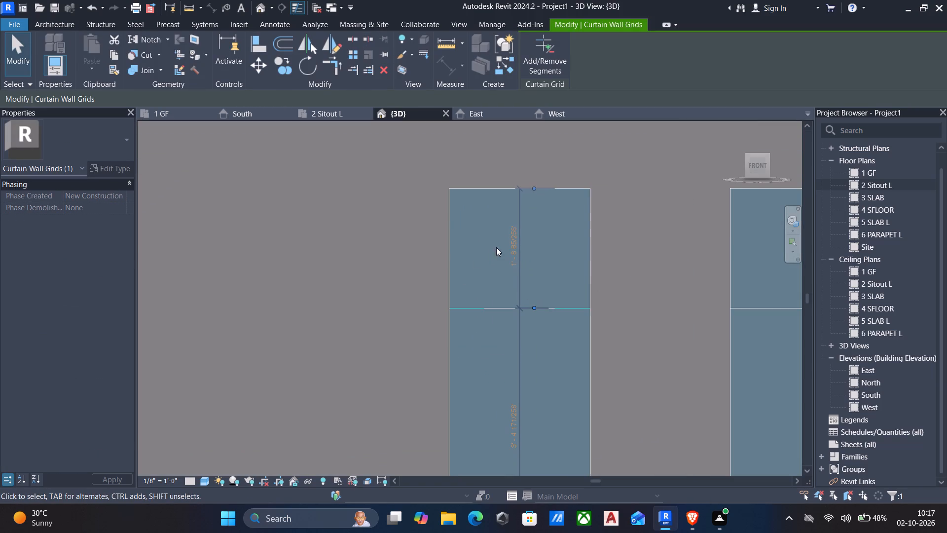
pyautogui.click(514, 255)
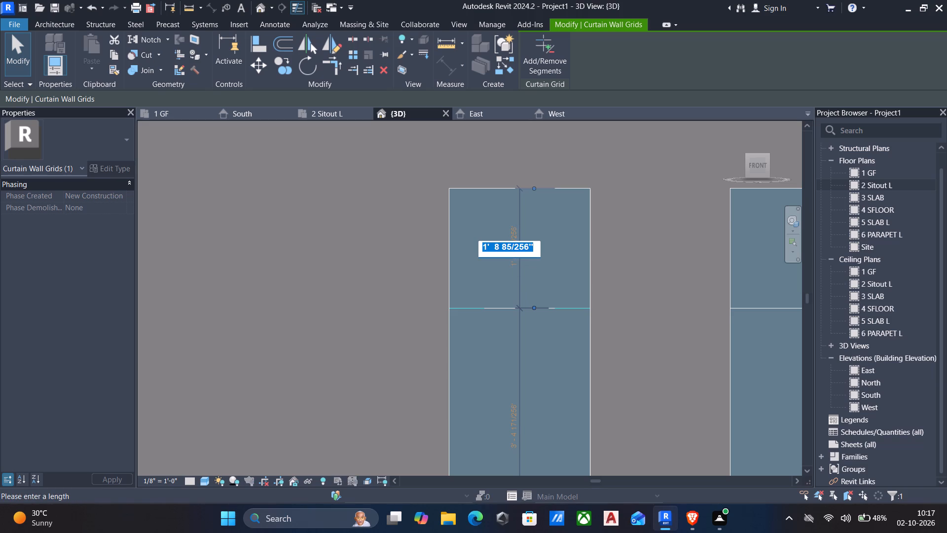
pyautogui.press('1')
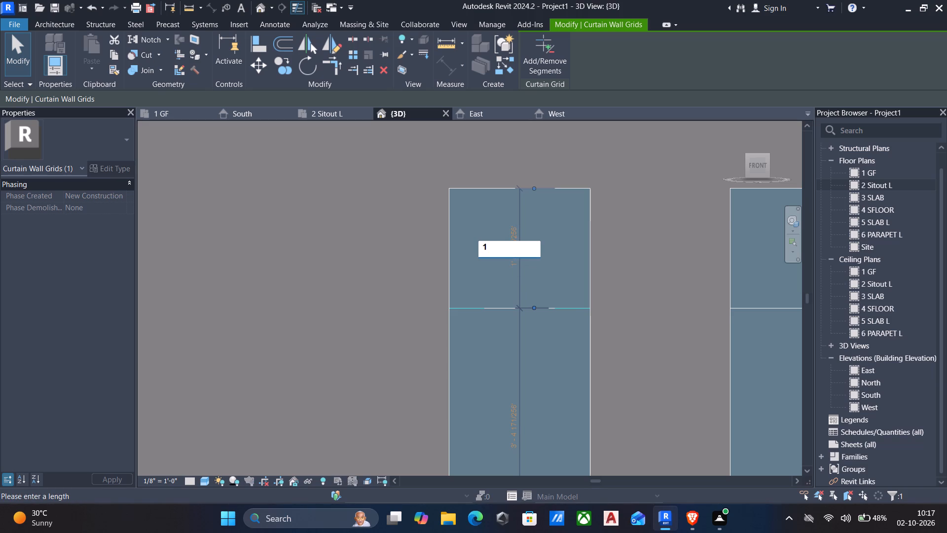
pyautogui.press("'")
pyautogui.press('Return')
# Set the horizontal grid line of the curtain wall nearest the door to 1' below its top edge.
pyautogui.scroll(-4, 497, 275)
pyautogui.moveTo(494, 298); pyautogui.dragTo(392, 296, button='middle')
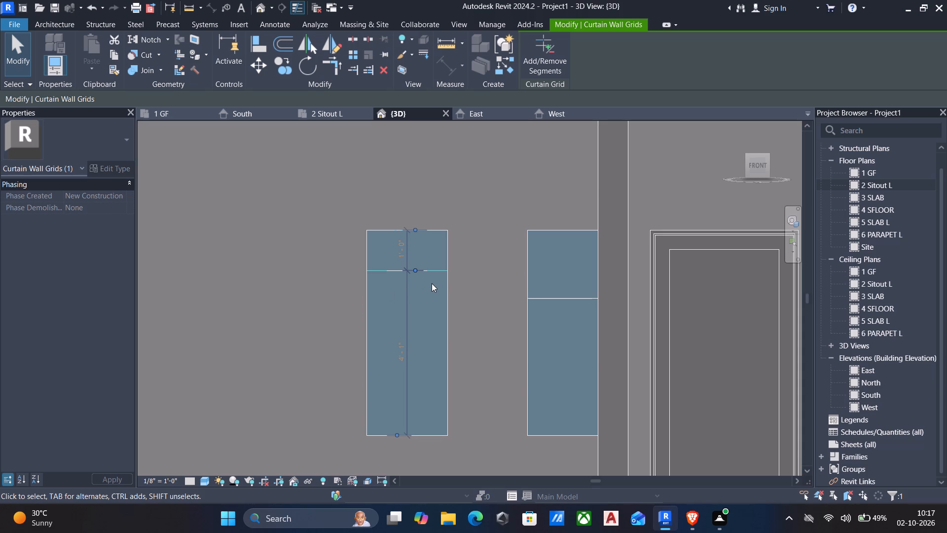
pyautogui.click(572, 298)
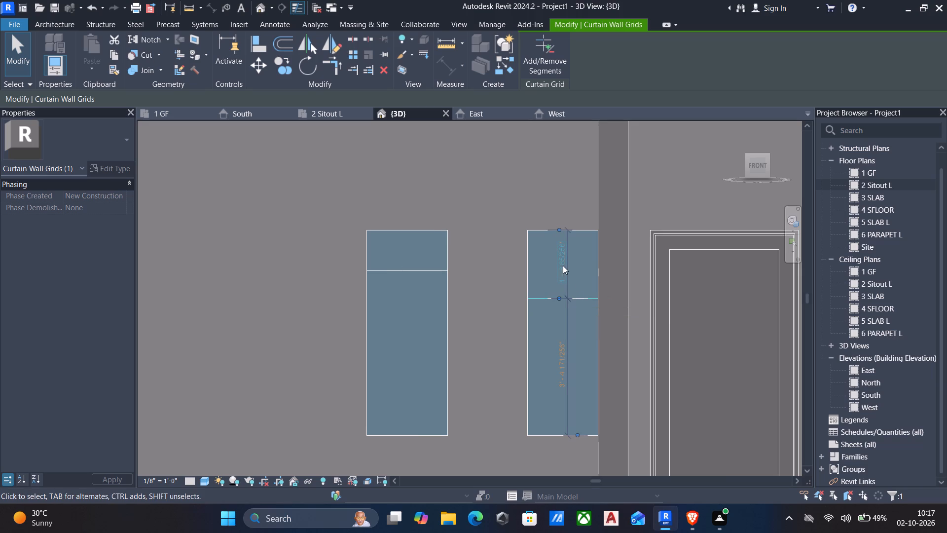
pyautogui.click(562, 266)
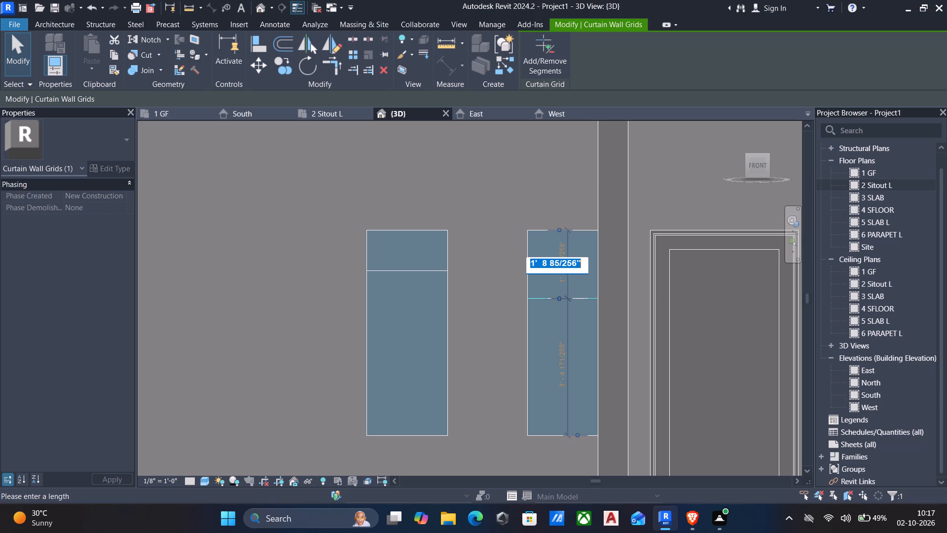
pyautogui.write("1'")
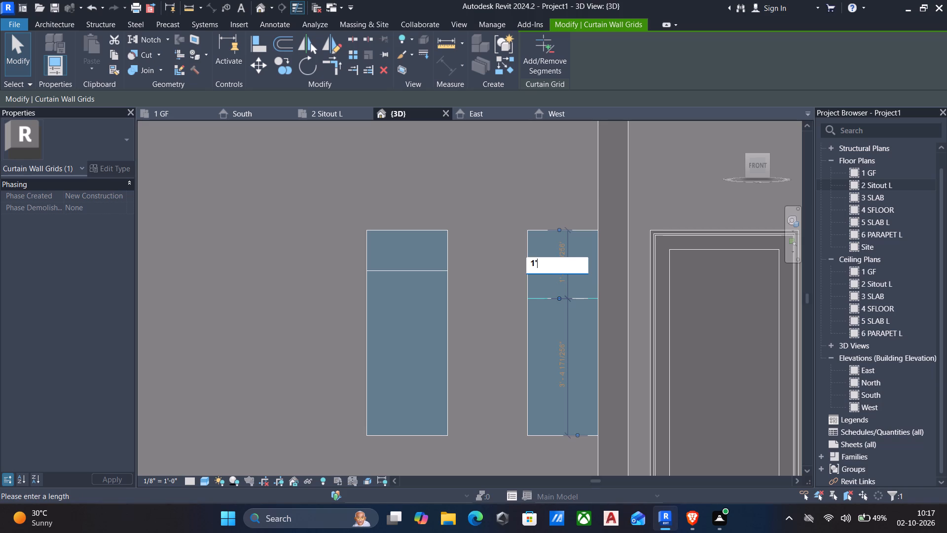
pyautogui.press('Return')
pyautogui.scroll(-4, 550, 280)
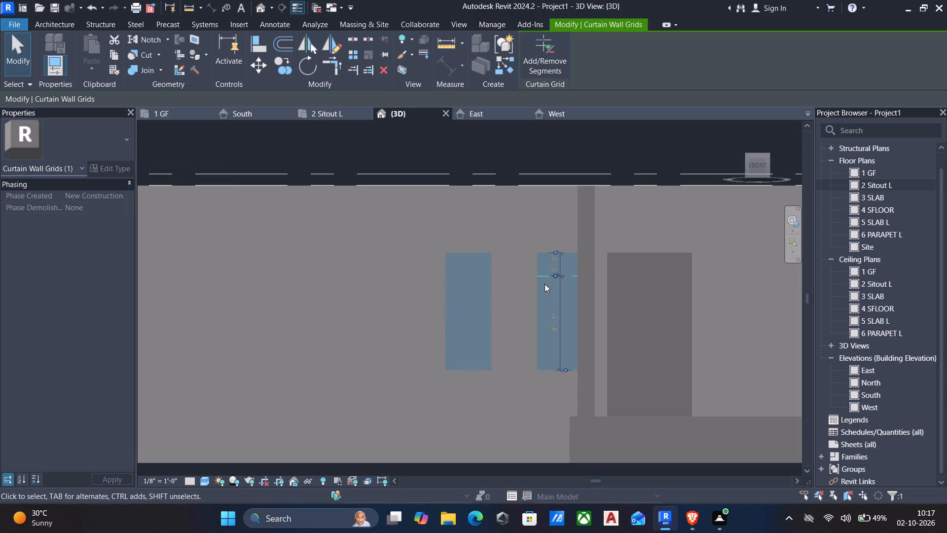
pyautogui.scroll(-3, 446, 247)
pyautogui.press('Escape')
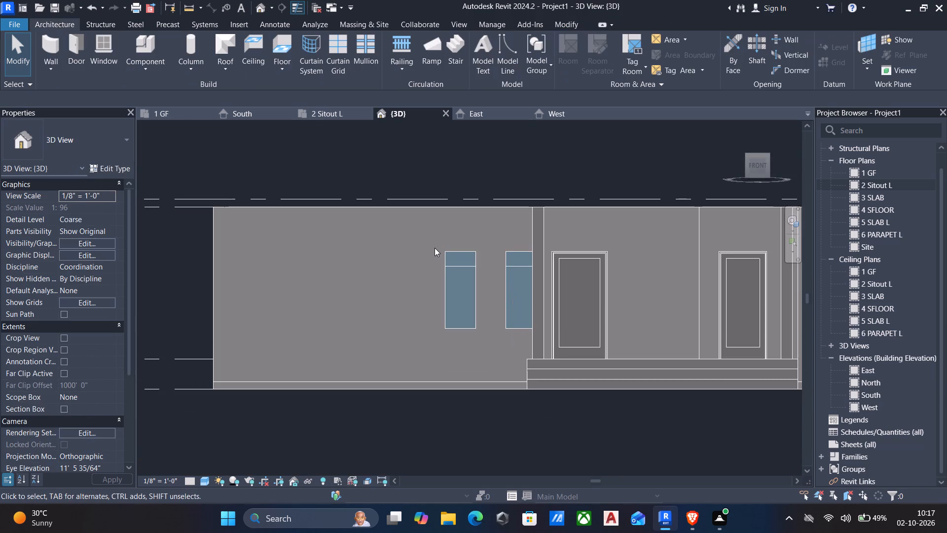
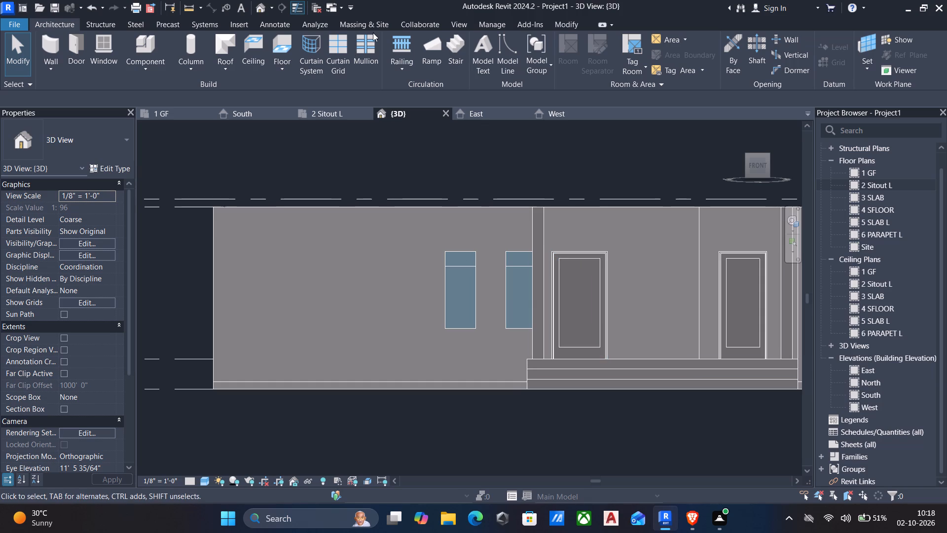
# Create a new material named MULIONS from the material setting of the 2.5" x 5" rectangular mullion type.
pyautogui.click(365, 44)
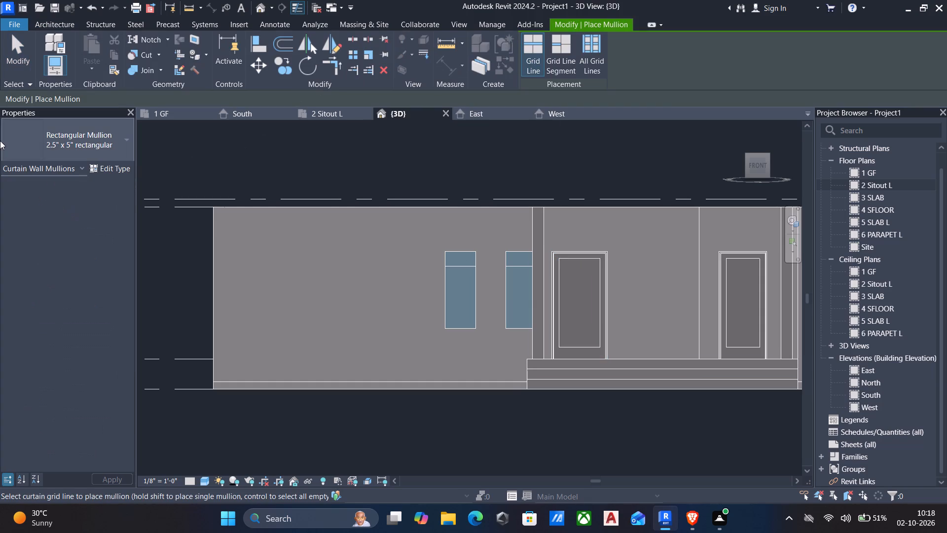
pyautogui.click(126, 170)
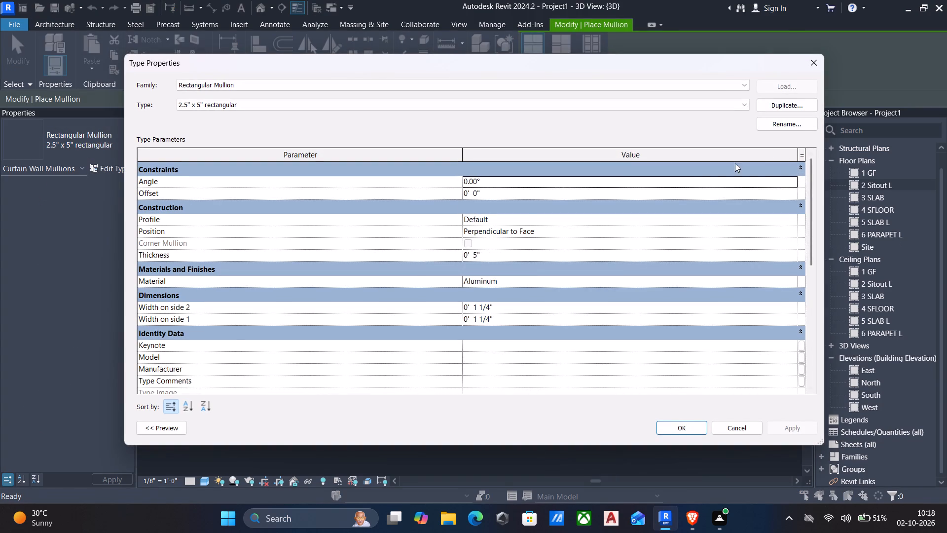
pyautogui.click(792, 280)
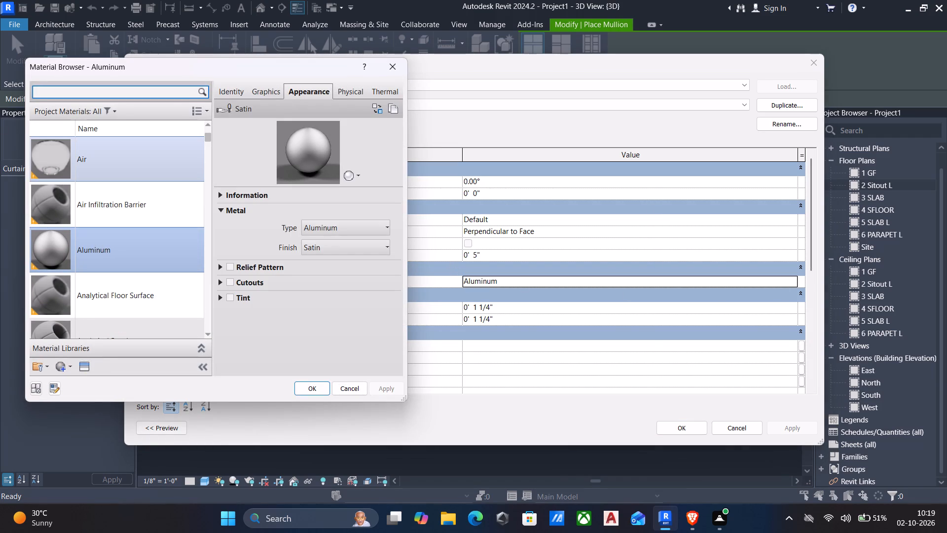
pyautogui.click(59, 366)
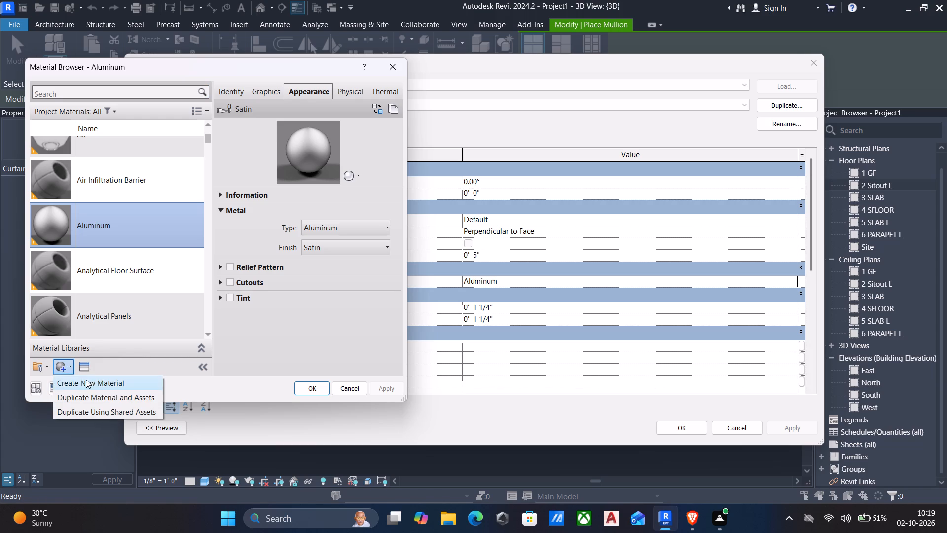
pyautogui.click(82, 380)
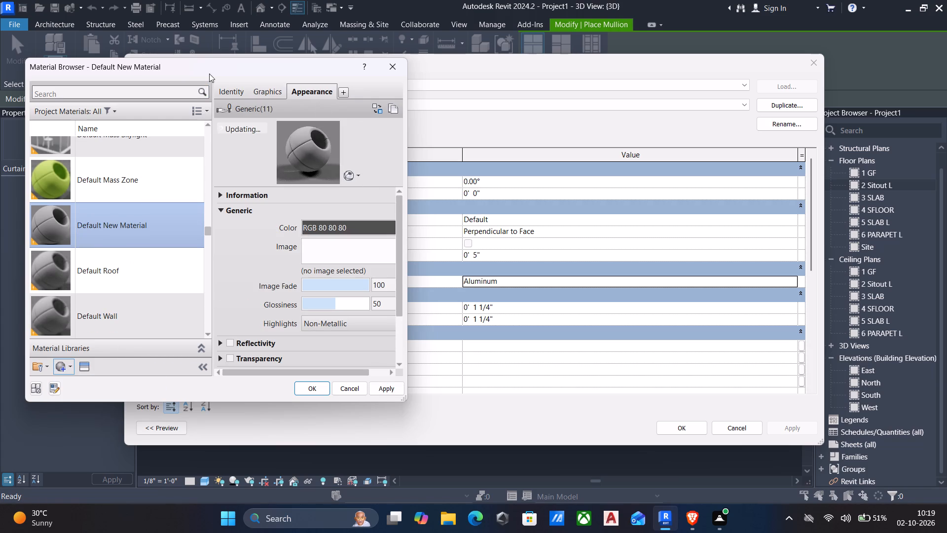
pyautogui.click(231, 91)
pyautogui.click(383, 112)
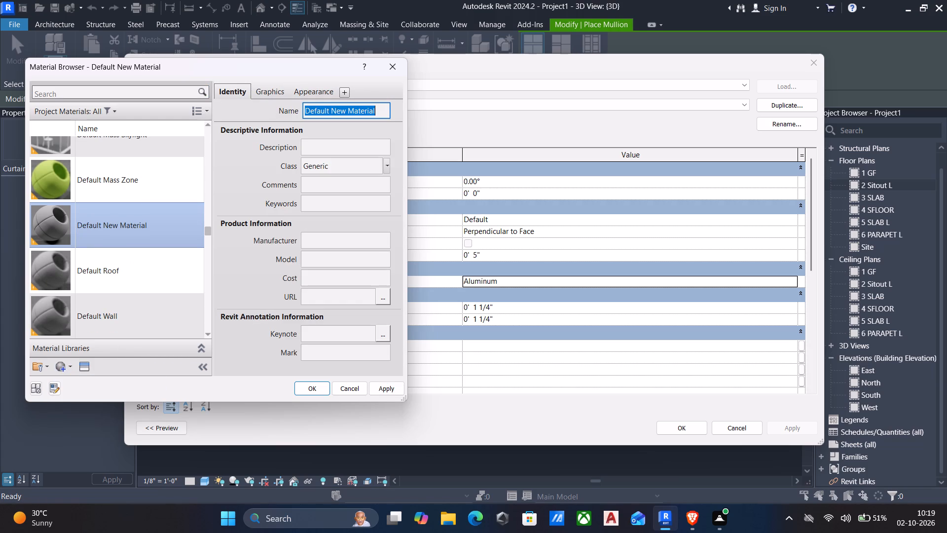
pyautogui.write('MULIONS')
pyautogui.press('space')
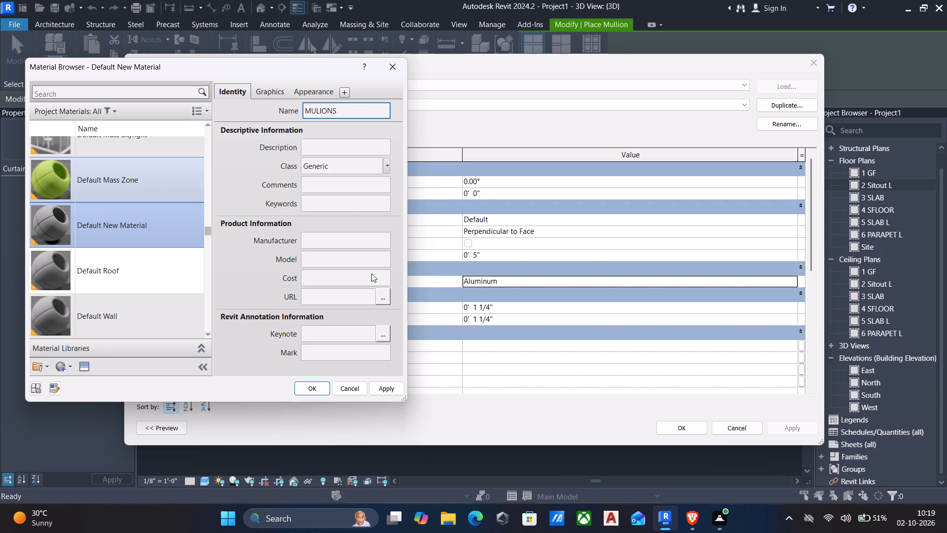
pyautogui.click(379, 385)
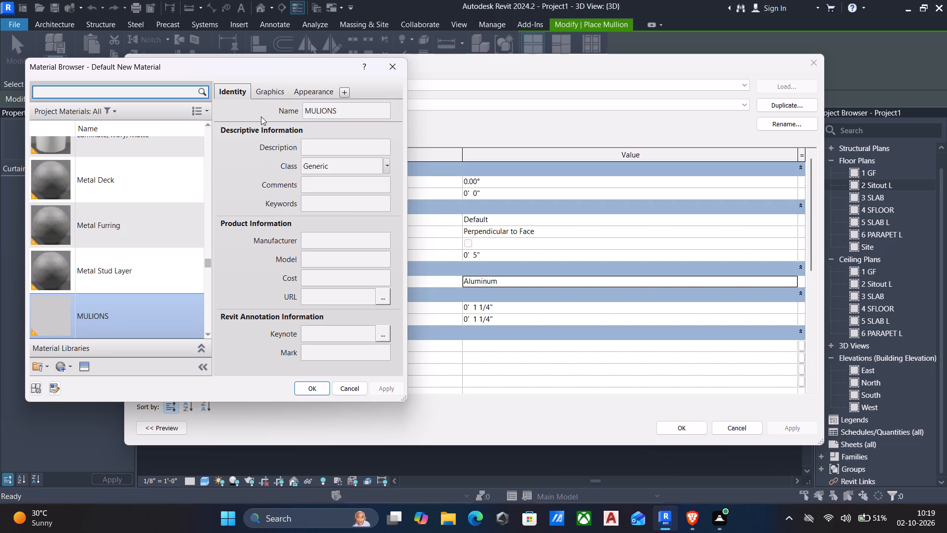
# Give the MULIONS material the Bronze - Polished metal appearance and assign it to the rectangular mullion type.
pyautogui.click(300, 90)
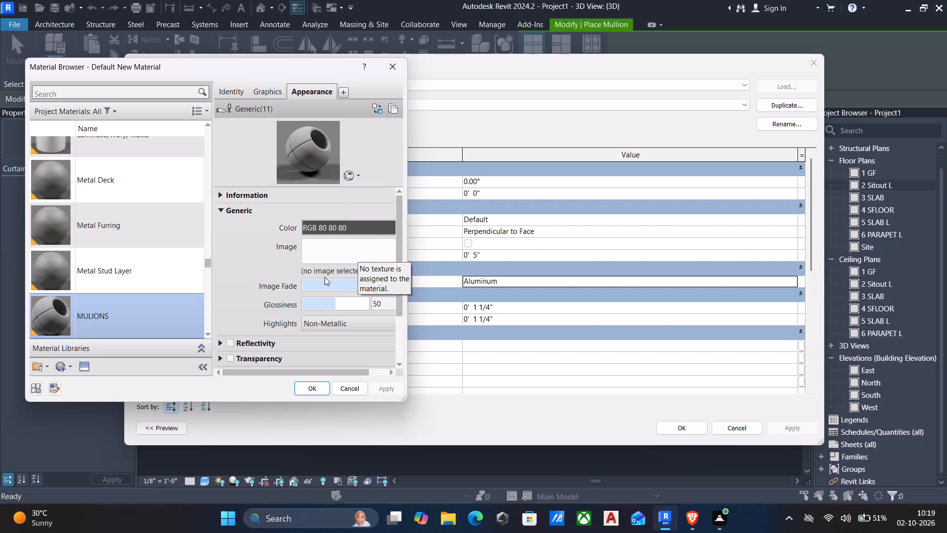
pyautogui.click(81, 364)
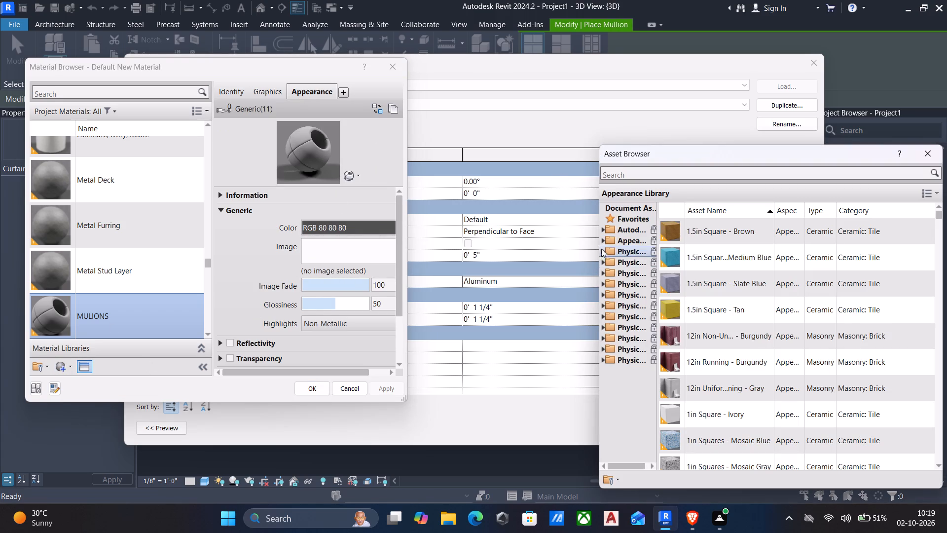
pyautogui.click(602, 245)
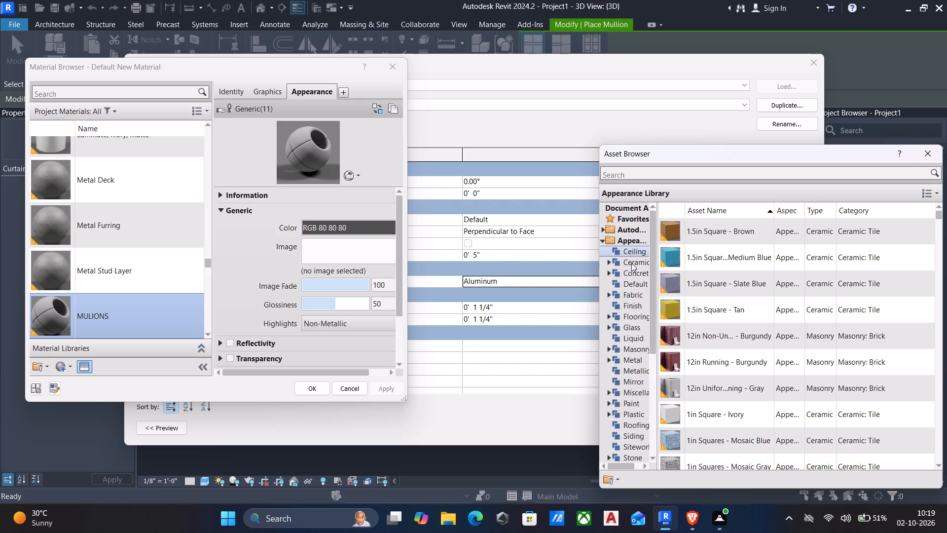
pyautogui.scroll(-2, 627, 276)
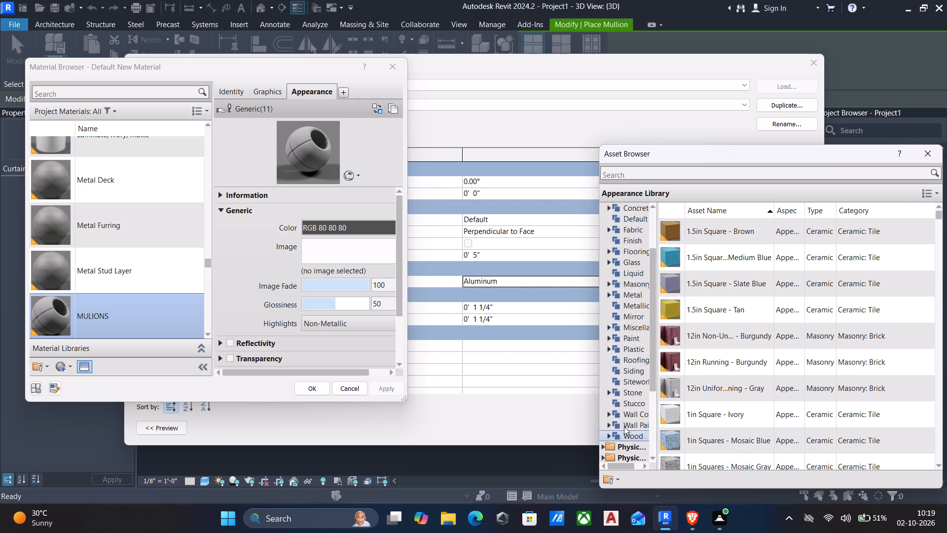
pyautogui.click(617, 296)
pyautogui.scroll(-6, 709, 316)
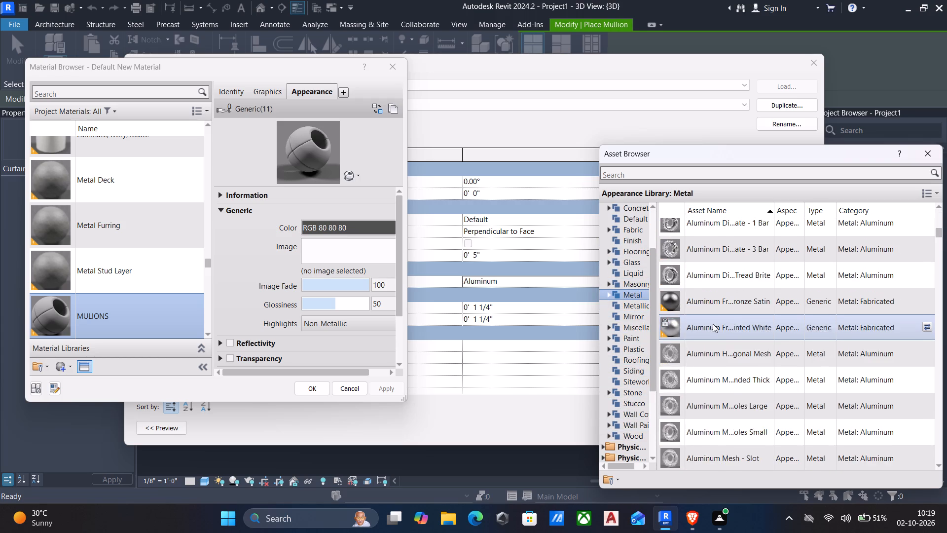
pyautogui.scroll(-9, 713, 324)
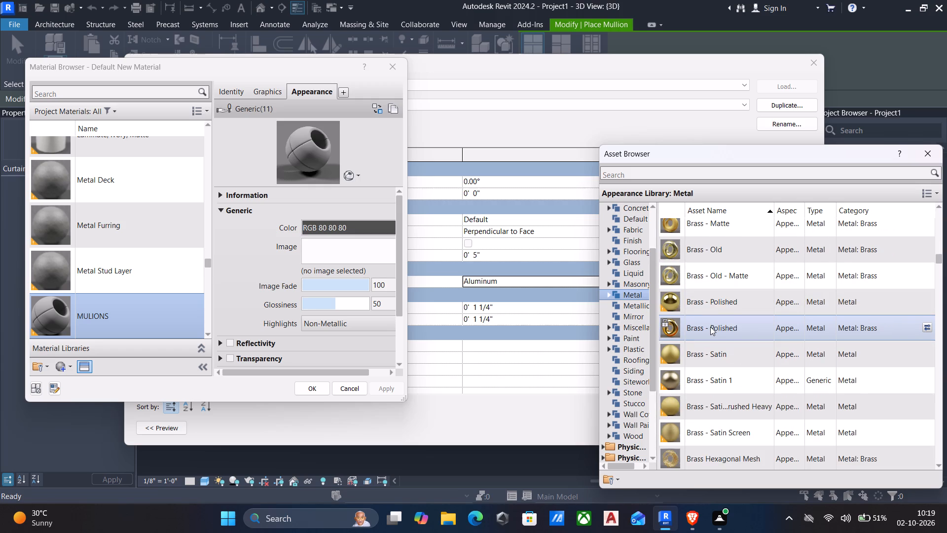
pyautogui.scroll(-5, 710, 327)
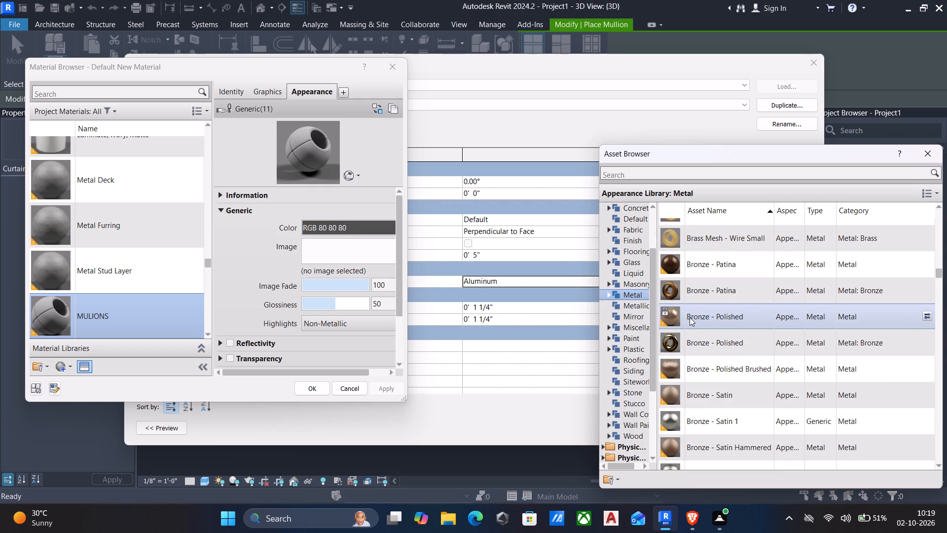
pyautogui.doubleClick(690, 317)
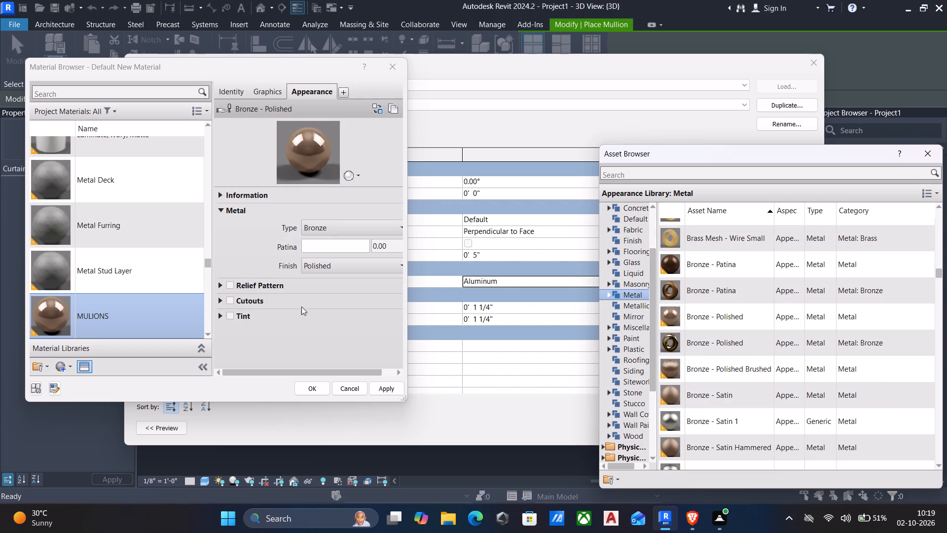
pyautogui.click(376, 389)
pyautogui.click(316, 388)
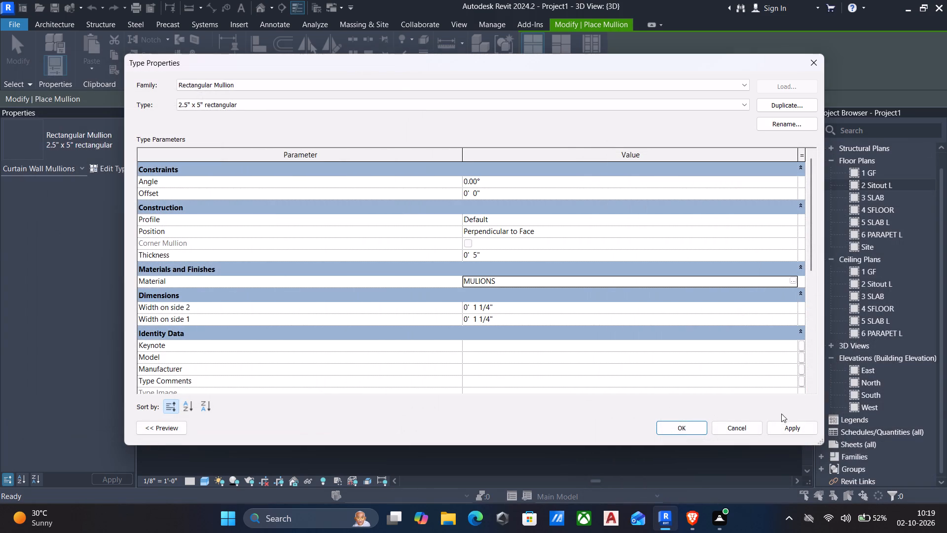
pyautogui.click(782, 424)
pyautogui.click(674, 427)
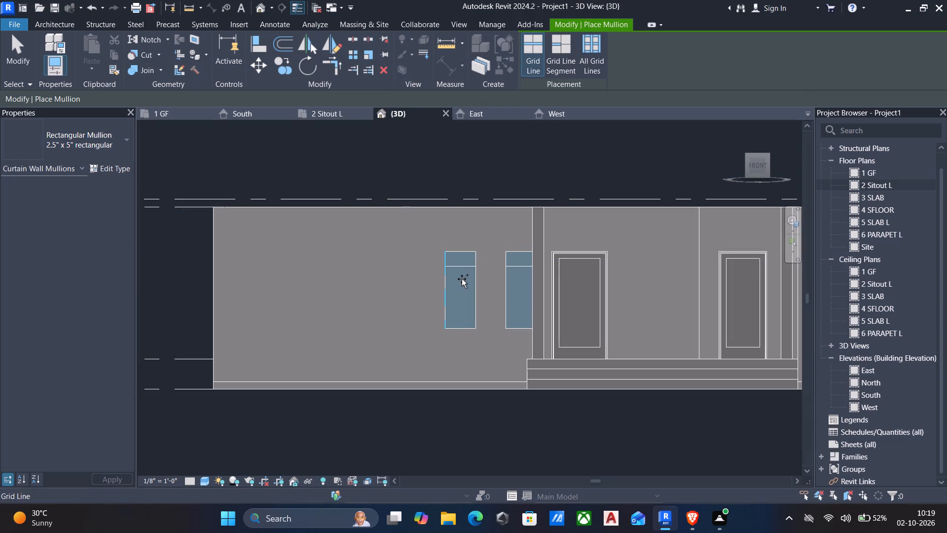
# Place 2.5" x 5" rectangular mullions on all grid lines of both front curtain wall windows.
pyautogui.click(595, 54)
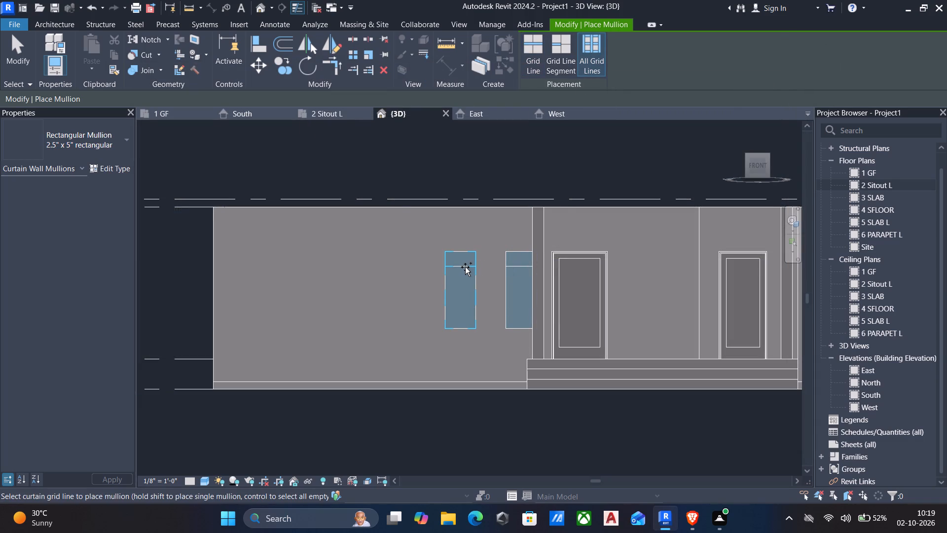
pyautogui.click(462, 267)
pyautogui.click(518, 265)
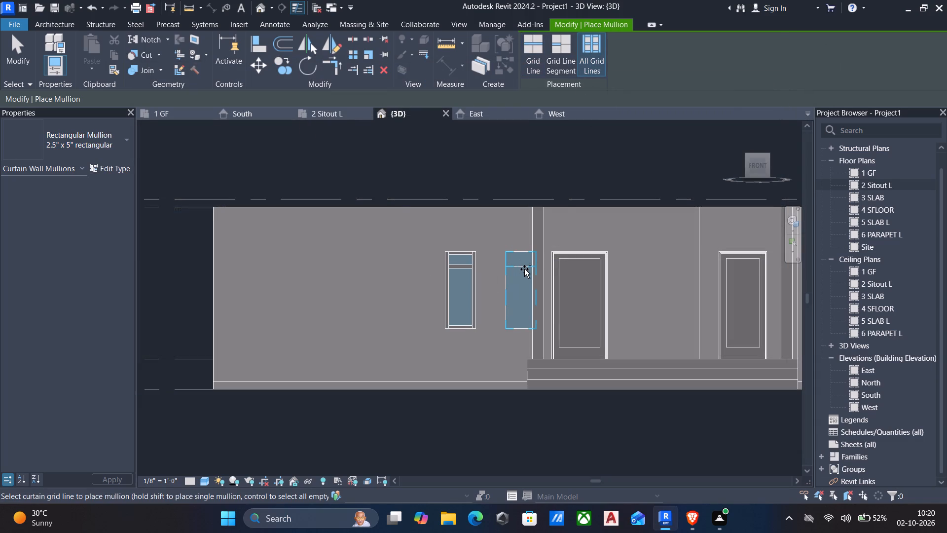
pyautogui.press('Escape')
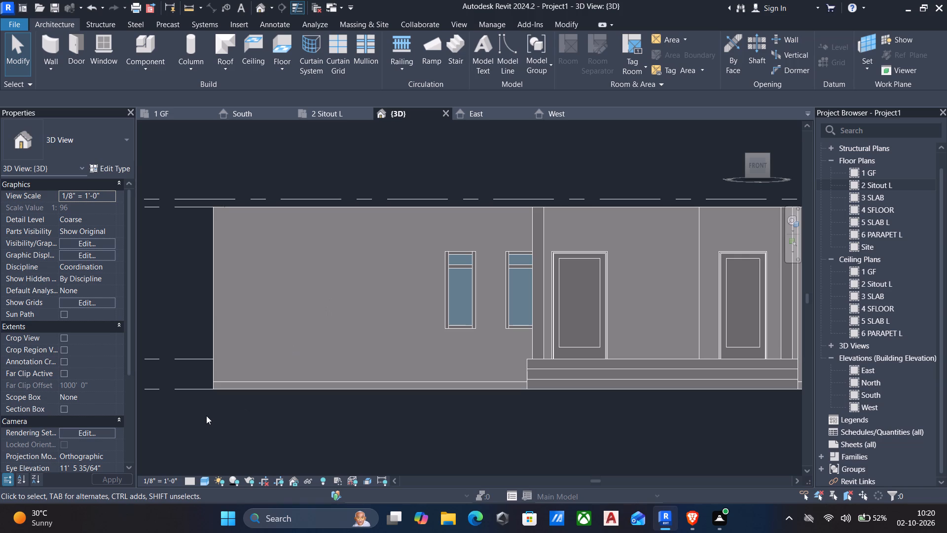
# Set the 3D view to the Realistic visual style and examine the windows' mullions and the house front.
pyautogui.click(202, 485)
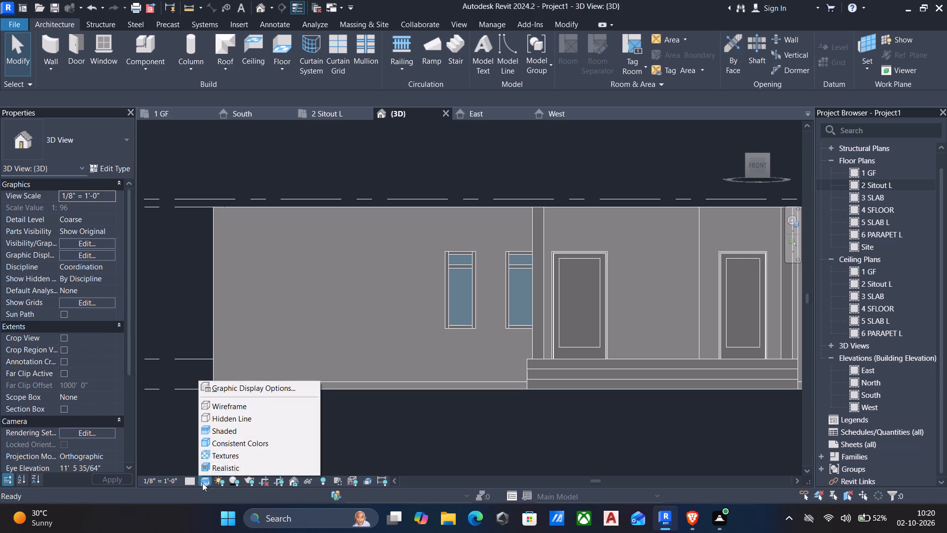
pyautogui.click(204, 467)
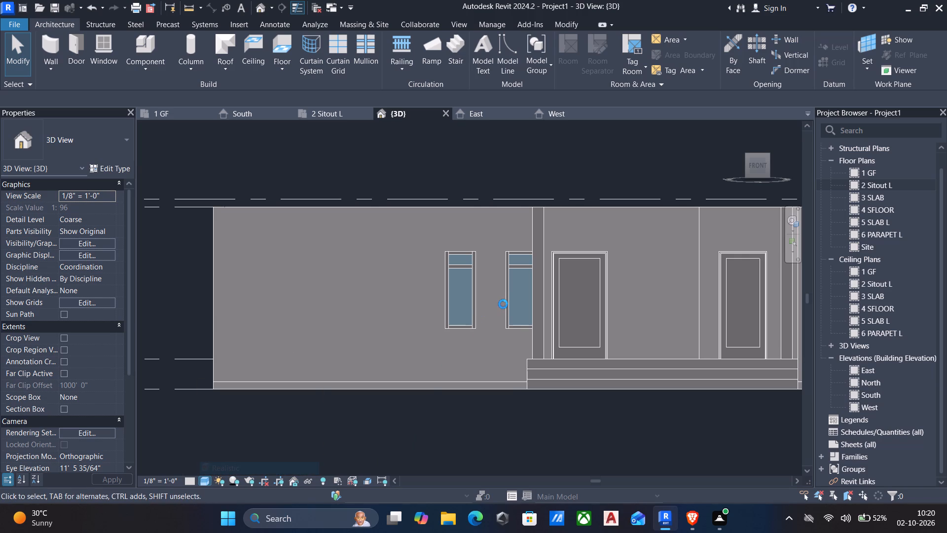
pyautogui.scroll(-2, 503, 304)
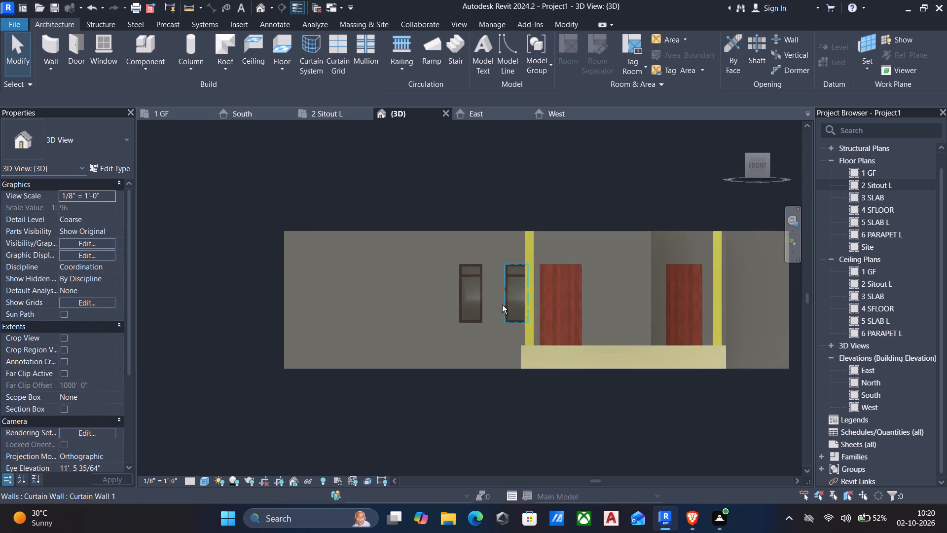
pyautogui.keyDown('shift'); pyautogui.moveTo(500, 306); pyautogui.dragTo(411, 380, button='middle'); pyautogui.keyUp('shift')
pyautogui.scroll(-1, 396, 380)
pyautogui.moveTo(400, 379); pyautogui.dragTo(440, 354, button='middle')
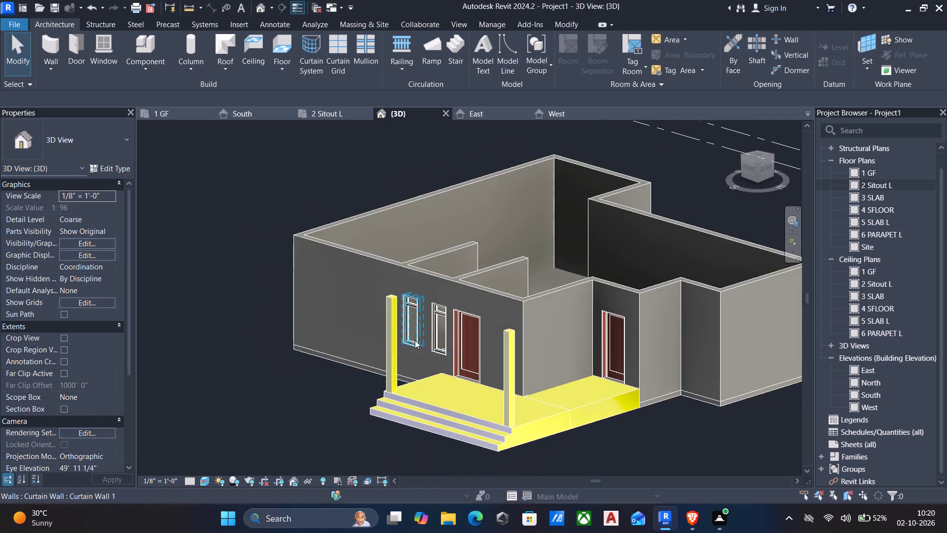
pyautogui.scroll(4, 415, 340)
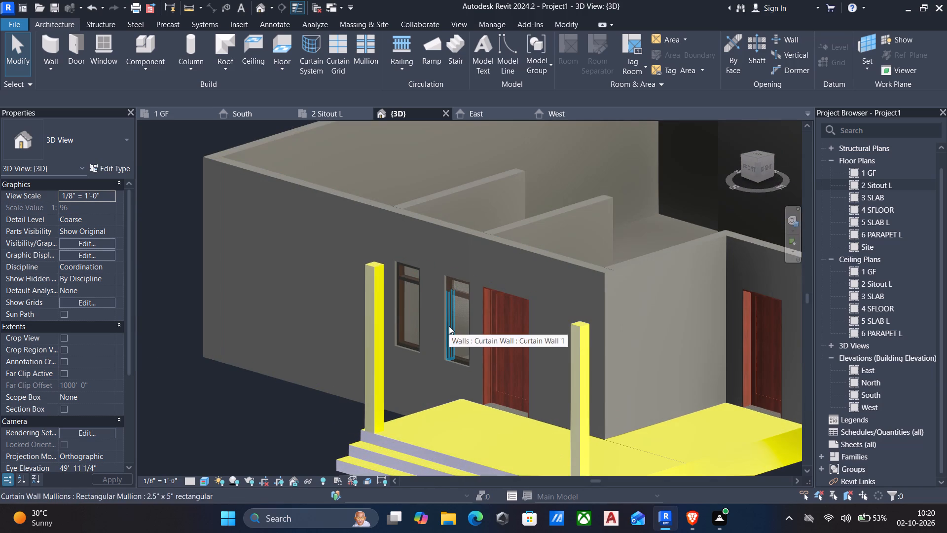
pyautogui.scroll(4, 439, 326)
pyautogui.scroll(-3, 328, 222)
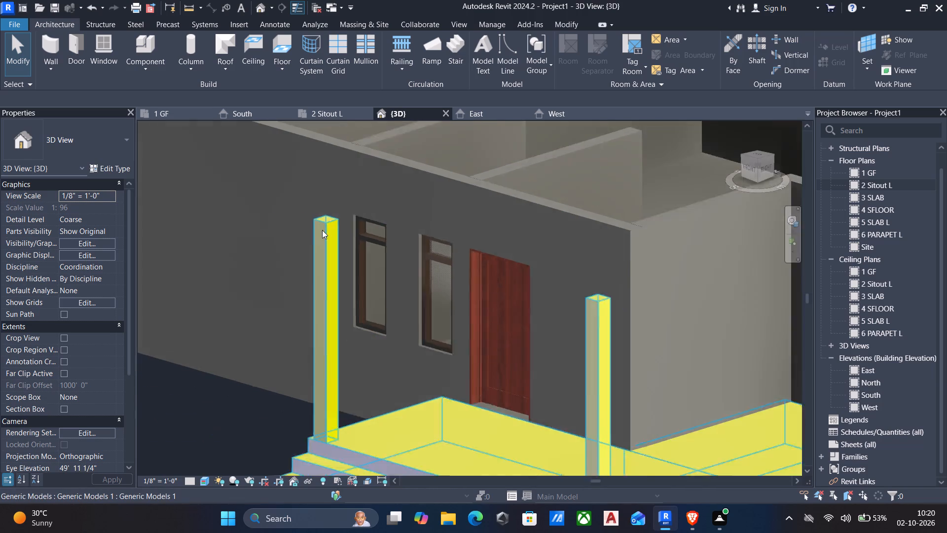
pyautogui.scroll(-2, 322, 230)
pyautogui.keyDown('shift'); pyautogui.moveTo(322, 230); pyautogui.dragTo(355, 263, button='middle'); pyautogui.keyUp('shift')
pyautogui.scroll(-3, 355, 263)
pyautogui.moveTo(364, 247); pyautogui.dragTo(373, 231, button='middle')
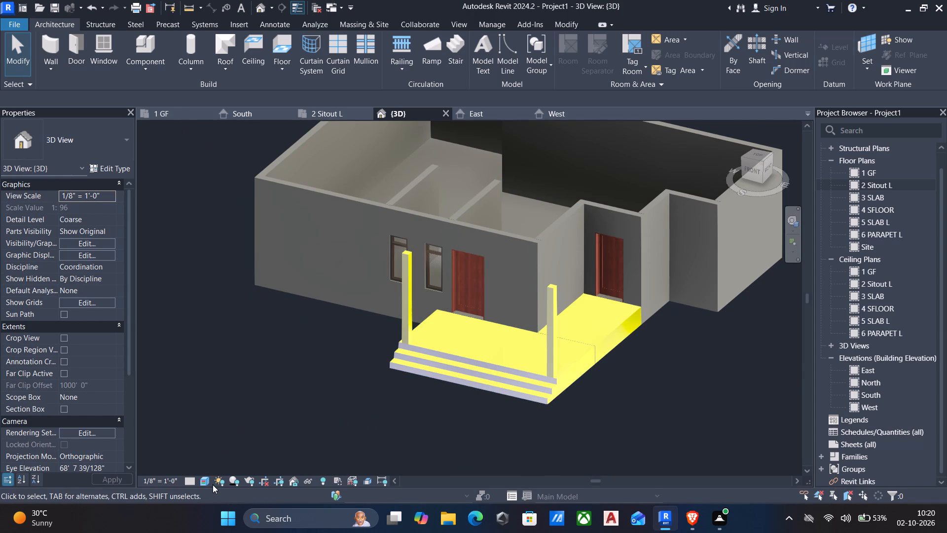
# Set the 3D view's visual style back to Shaded.
pyautogui.click(201, 479)
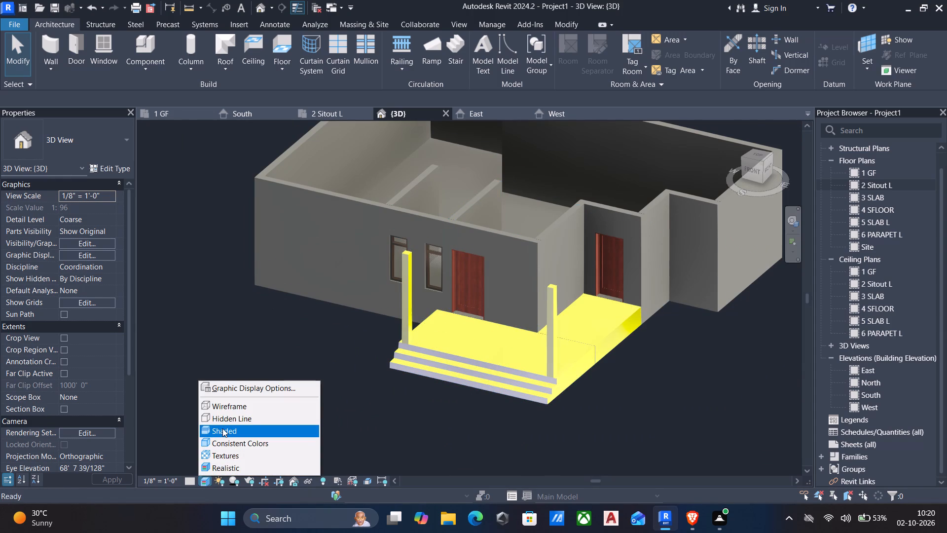
pyautogui.click(222, 428)
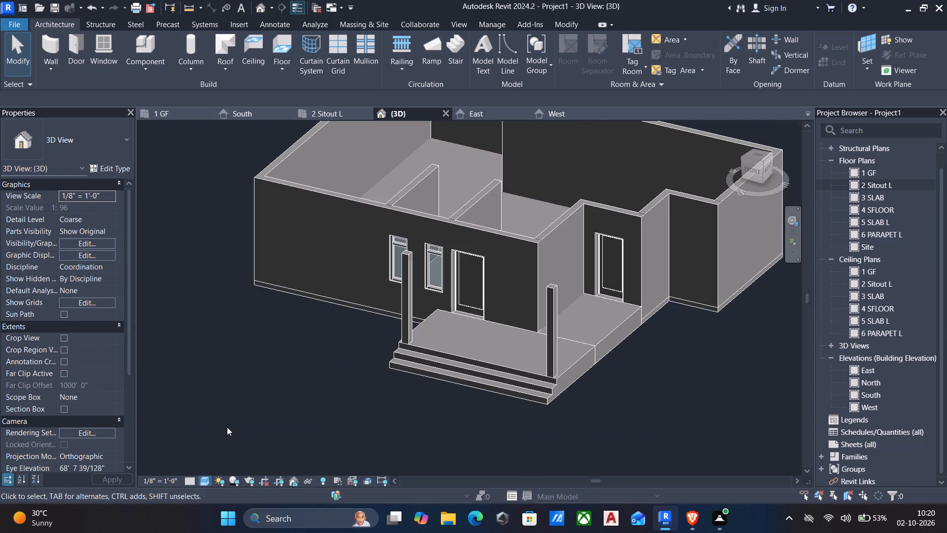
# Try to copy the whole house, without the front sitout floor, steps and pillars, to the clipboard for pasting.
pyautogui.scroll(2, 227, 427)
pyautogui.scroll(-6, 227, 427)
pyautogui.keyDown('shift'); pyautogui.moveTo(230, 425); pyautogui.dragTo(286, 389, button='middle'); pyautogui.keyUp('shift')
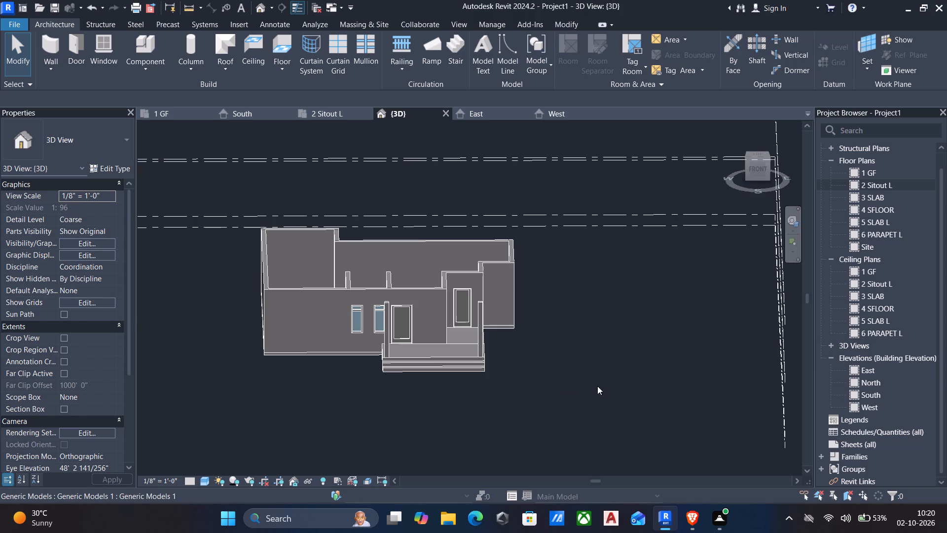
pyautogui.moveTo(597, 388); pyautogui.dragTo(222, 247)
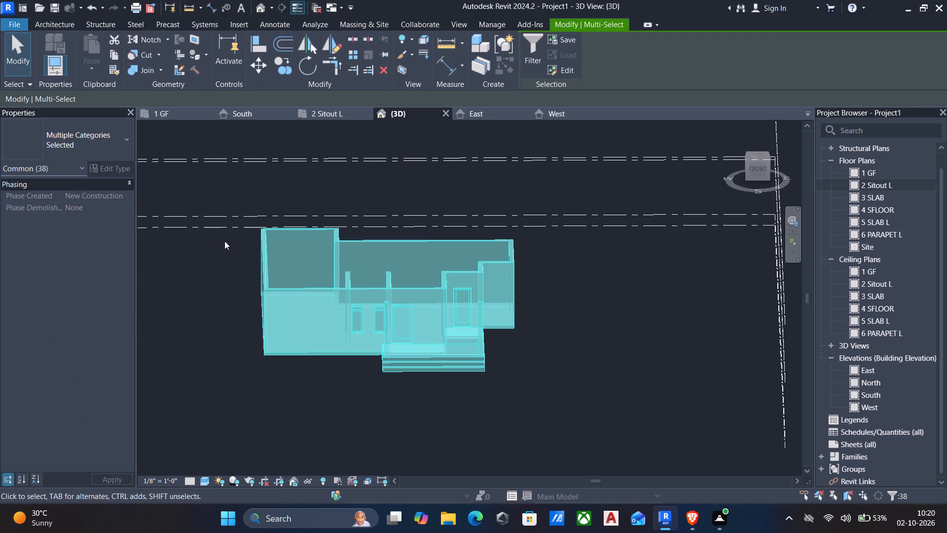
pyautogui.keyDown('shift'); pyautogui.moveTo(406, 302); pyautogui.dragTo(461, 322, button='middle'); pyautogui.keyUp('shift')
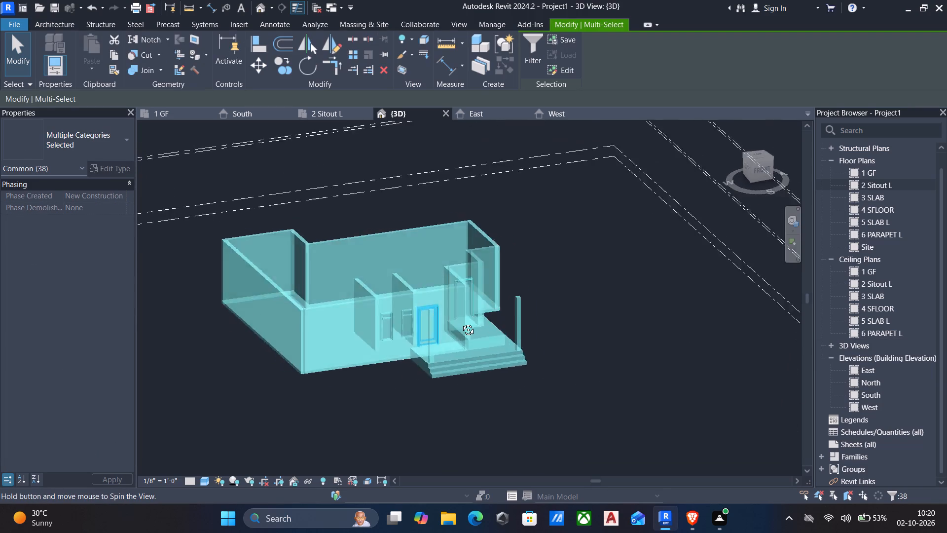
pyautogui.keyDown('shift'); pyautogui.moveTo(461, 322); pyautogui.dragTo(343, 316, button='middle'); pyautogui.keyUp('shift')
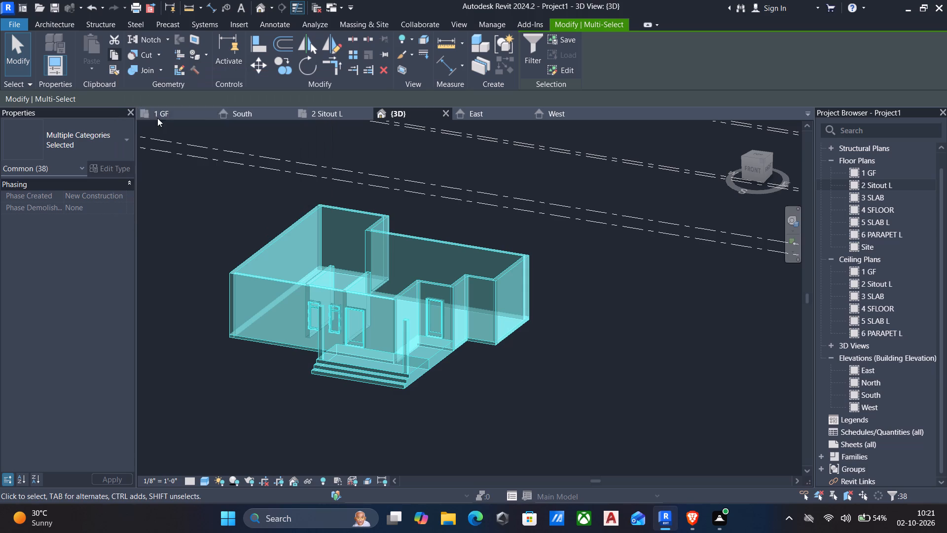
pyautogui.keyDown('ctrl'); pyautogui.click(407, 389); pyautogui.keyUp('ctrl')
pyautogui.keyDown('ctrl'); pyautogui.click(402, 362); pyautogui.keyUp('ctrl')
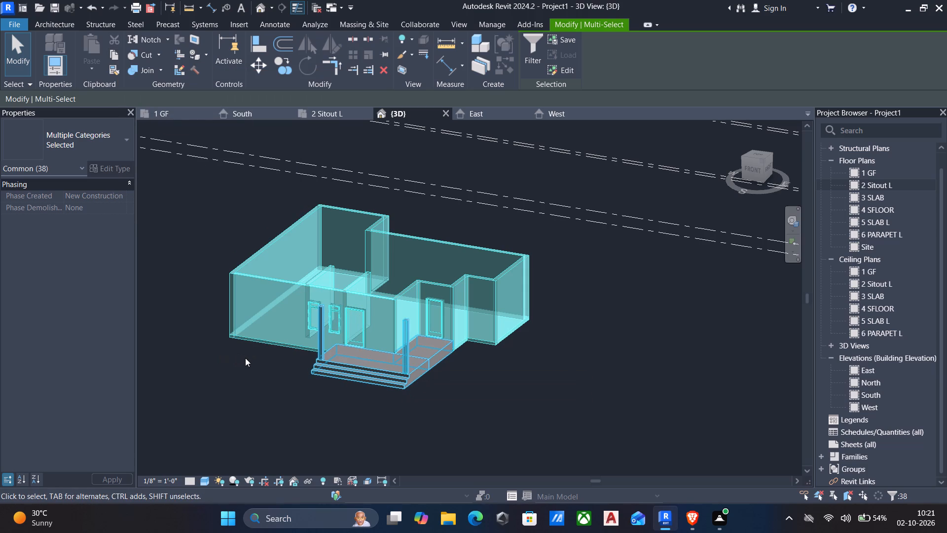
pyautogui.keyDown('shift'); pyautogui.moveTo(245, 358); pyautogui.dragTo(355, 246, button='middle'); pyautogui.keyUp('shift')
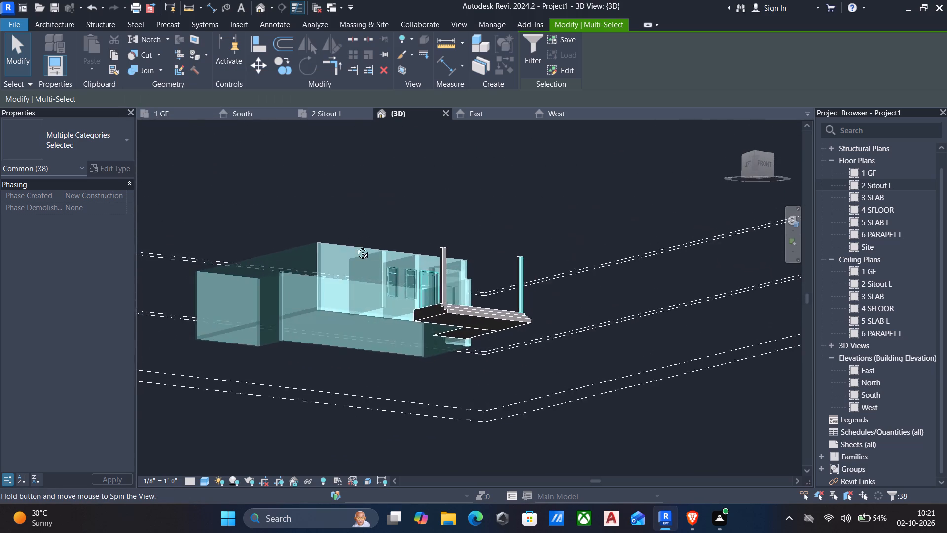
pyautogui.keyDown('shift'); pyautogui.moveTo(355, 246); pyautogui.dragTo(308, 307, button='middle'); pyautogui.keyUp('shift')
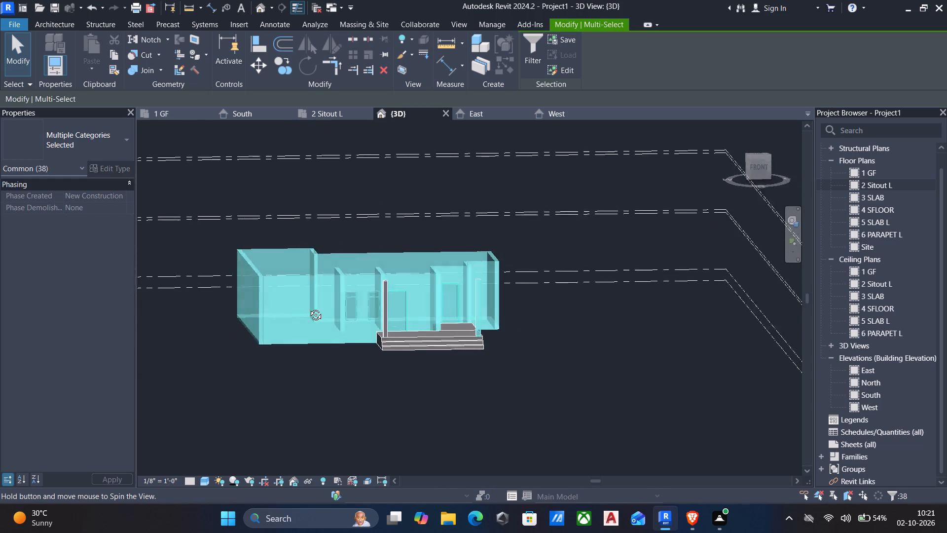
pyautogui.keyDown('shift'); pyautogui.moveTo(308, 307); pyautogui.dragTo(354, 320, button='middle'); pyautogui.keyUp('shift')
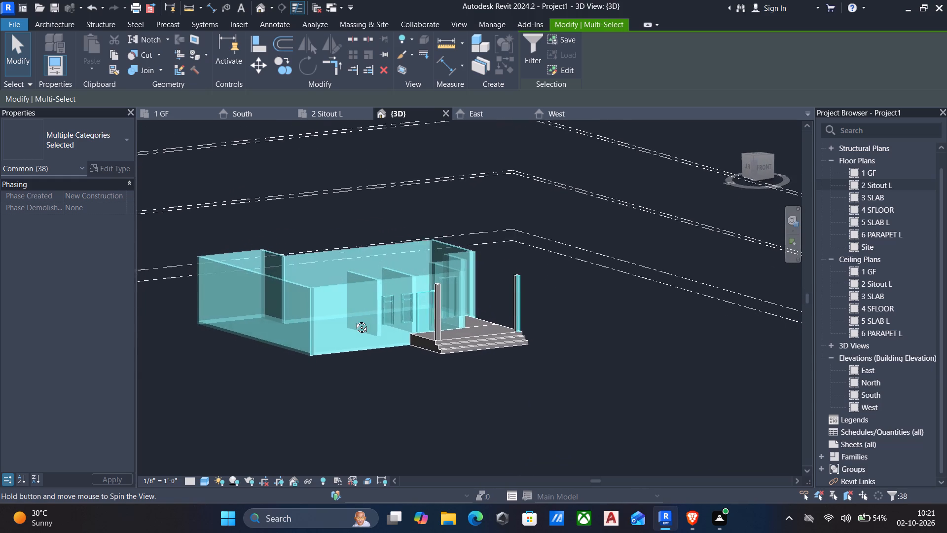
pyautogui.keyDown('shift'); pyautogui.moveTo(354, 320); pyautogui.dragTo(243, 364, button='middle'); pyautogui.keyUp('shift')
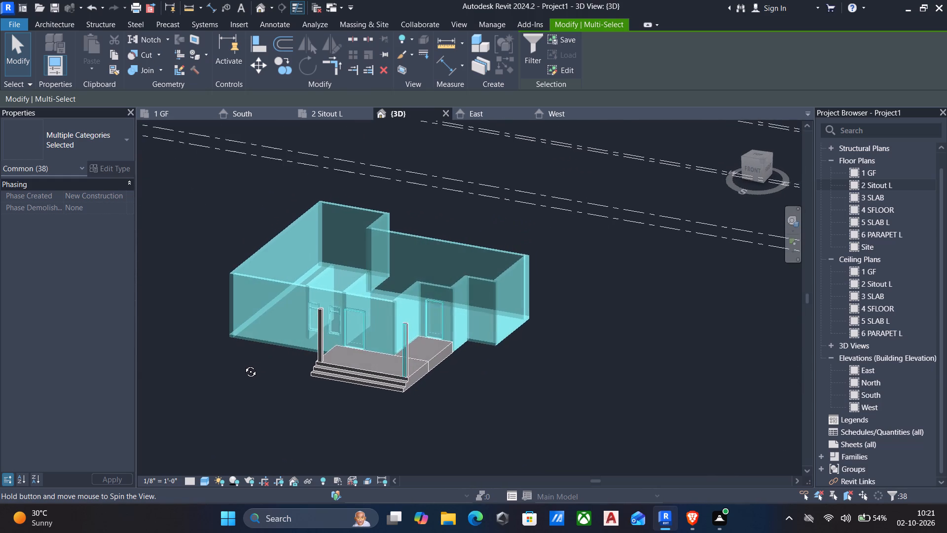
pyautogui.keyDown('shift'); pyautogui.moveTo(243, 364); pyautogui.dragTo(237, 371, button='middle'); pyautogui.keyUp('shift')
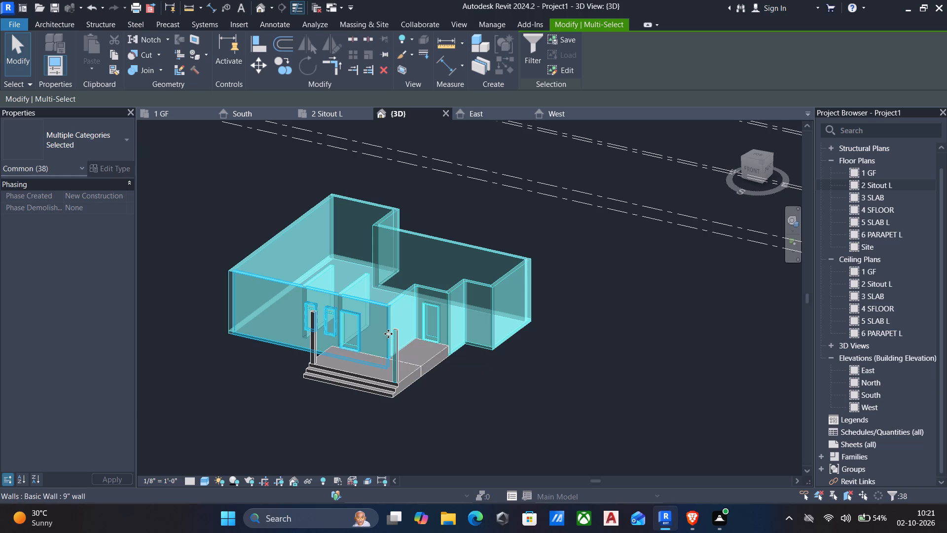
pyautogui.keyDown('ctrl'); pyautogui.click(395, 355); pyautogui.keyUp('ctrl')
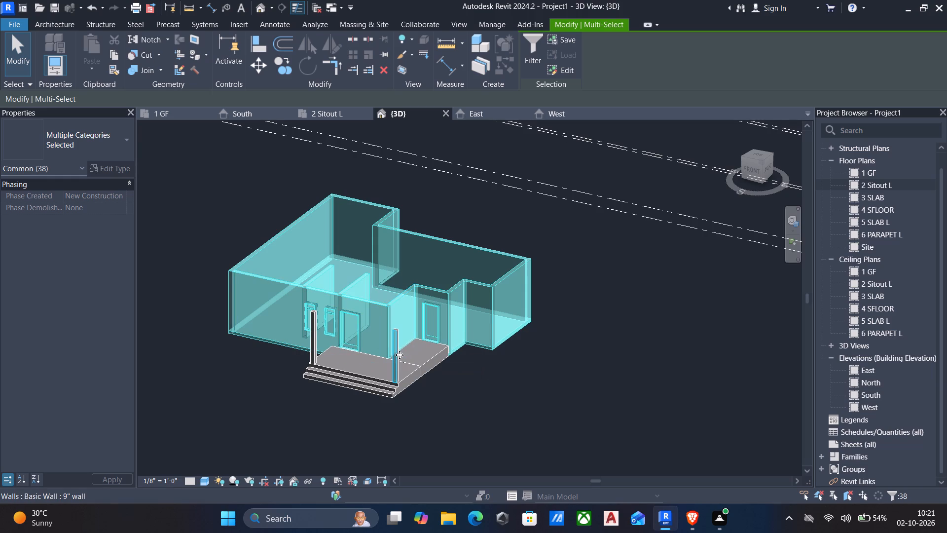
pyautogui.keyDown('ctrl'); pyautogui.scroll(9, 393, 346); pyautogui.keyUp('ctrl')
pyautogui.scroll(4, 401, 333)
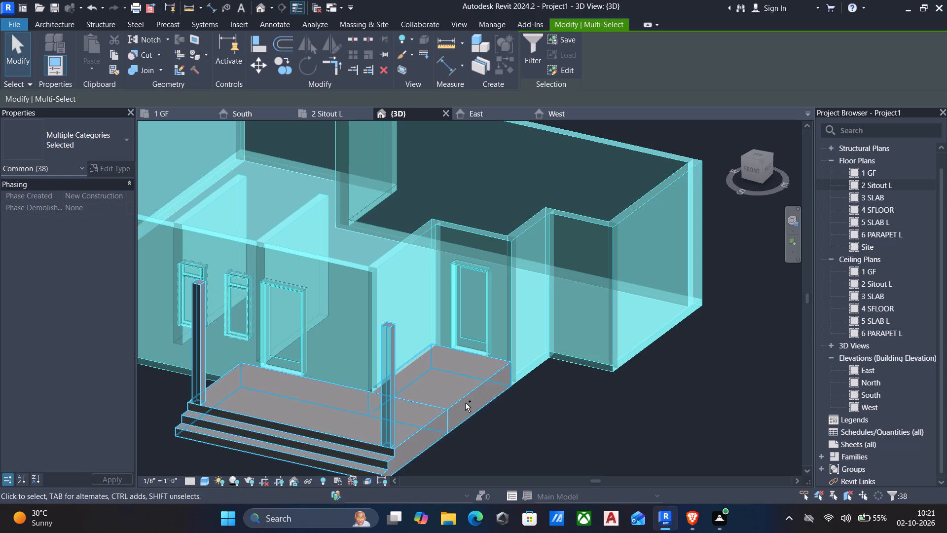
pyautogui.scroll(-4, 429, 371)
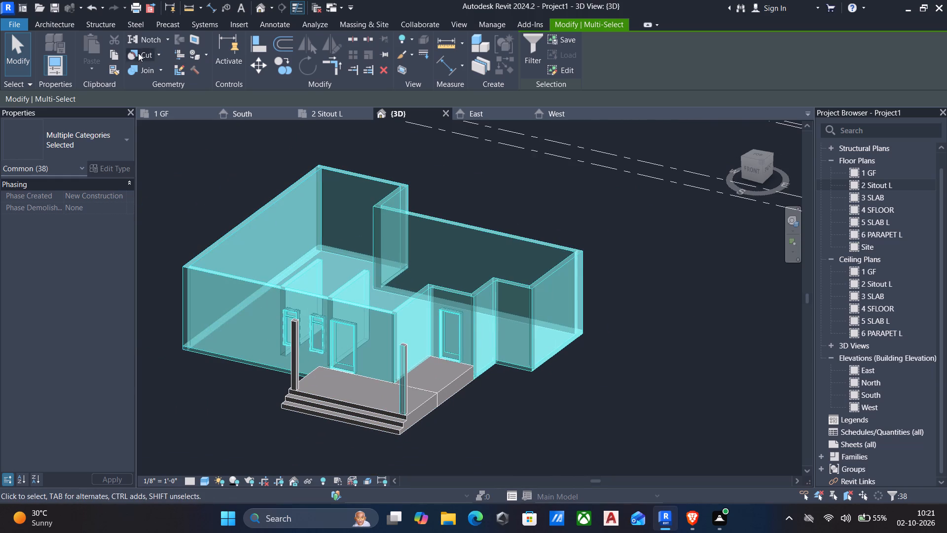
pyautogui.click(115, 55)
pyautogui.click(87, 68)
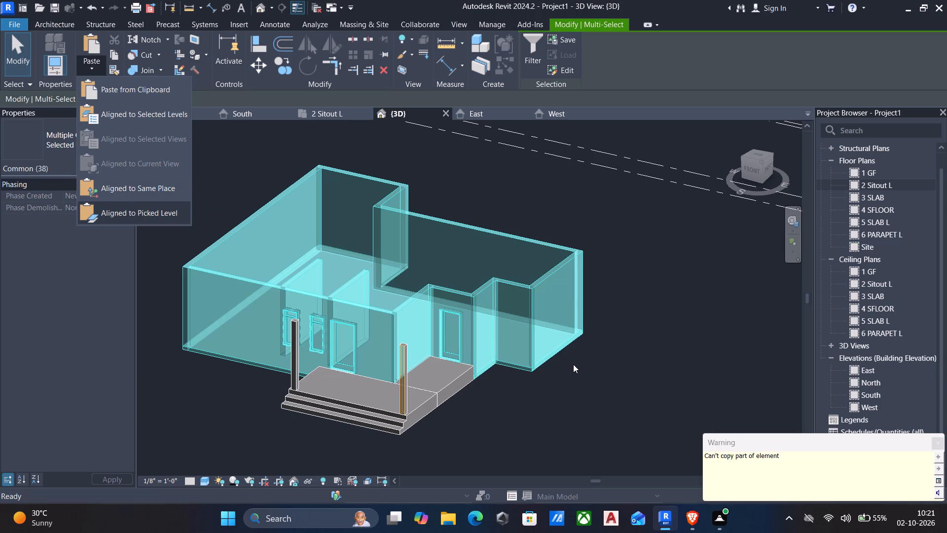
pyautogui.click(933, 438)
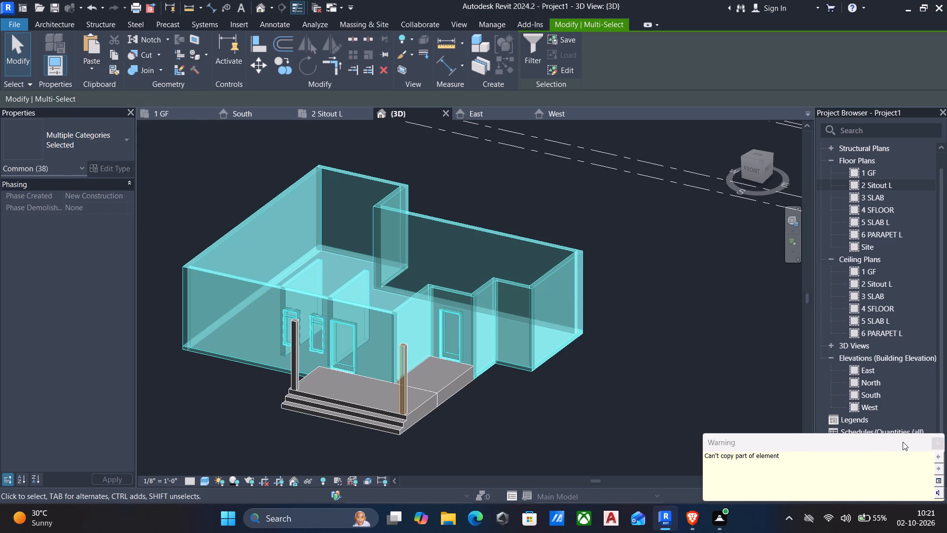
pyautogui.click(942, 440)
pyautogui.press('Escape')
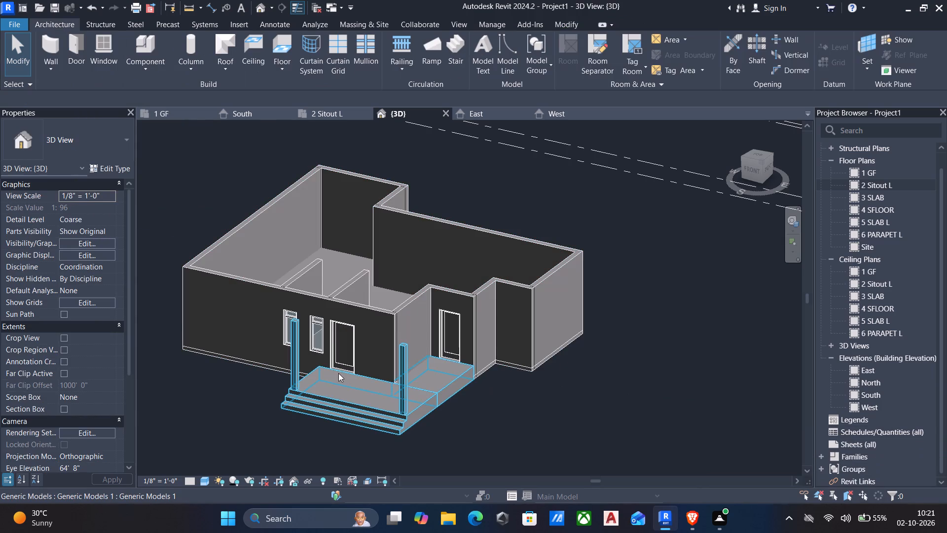
# Select all instances of the 9" wall type, starting from one of the house's outer walls.
pyautogui.scroll(-3, 339, 373)
pyautogui.keyDown('shift'); pyautogui.moveTo(350, 373); pyautogui.dragTo(548, 338, button='middle'); pyautogui.keyUp('shift')
pyautogui.click(349, 325)
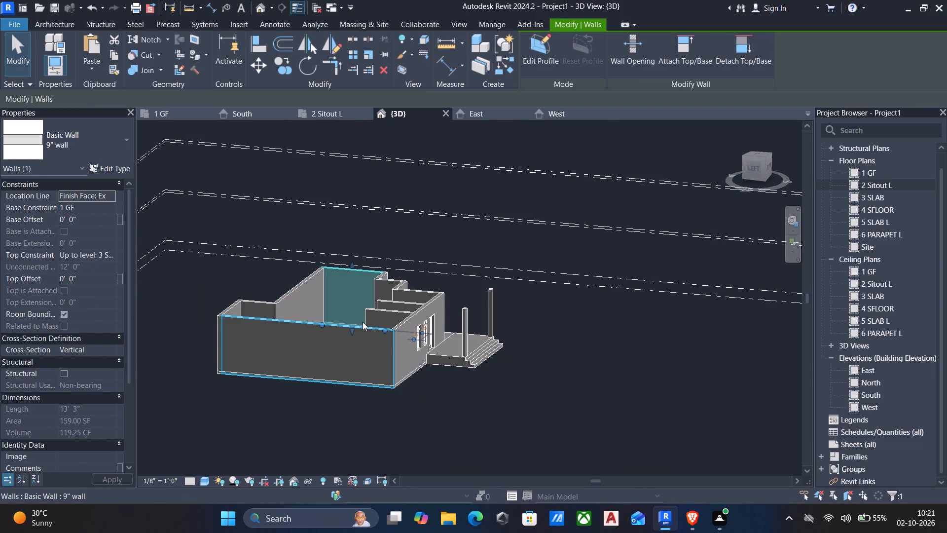
pyautogui.write('sa')
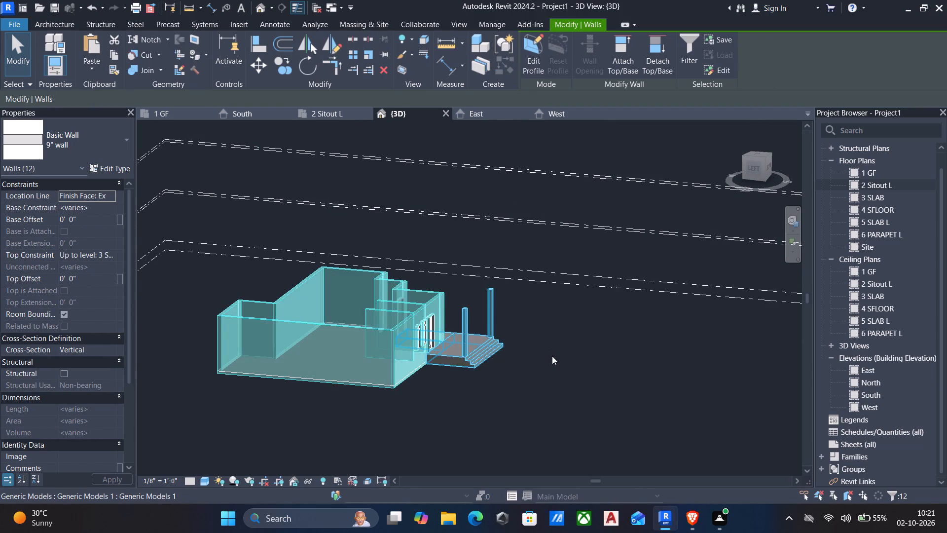
pyautogui.scroll(-1, 552, 356)
pyautogui.keyDown('shift'); pyautogui.moveTo(552, 358); pyautogui.dragTo(366, 391, button='middle'); pyautogui.keyUp('shift')
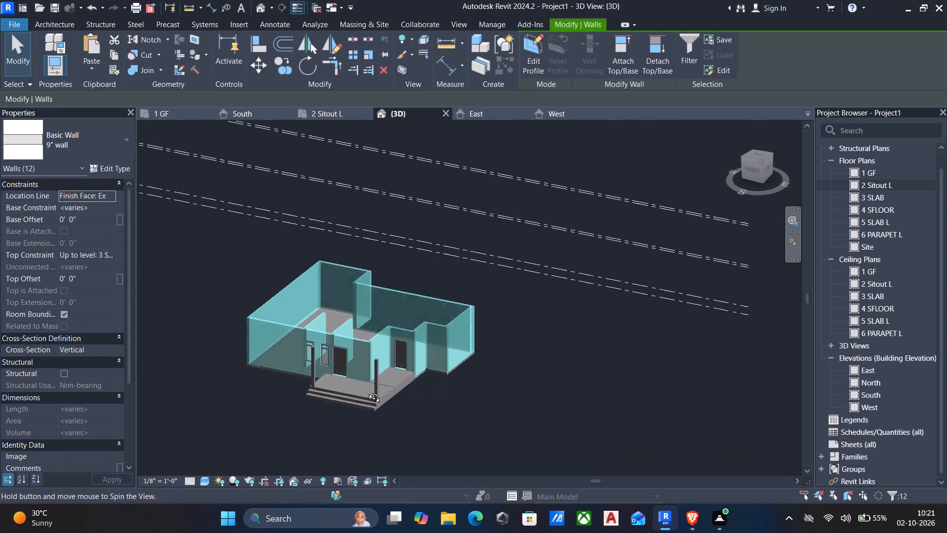
pyautogui.keyDown('shift'); pyautogui.moveTo(366, 391); pyautogui.dragTo(369, 391, button='middle'); pyautogui.keyUp('shift')
# Add the two sitout doors, both front curtain wall windows and one window's horizontal mullion to the wall selection.
pyautogui.scroll(5, 361, 377)
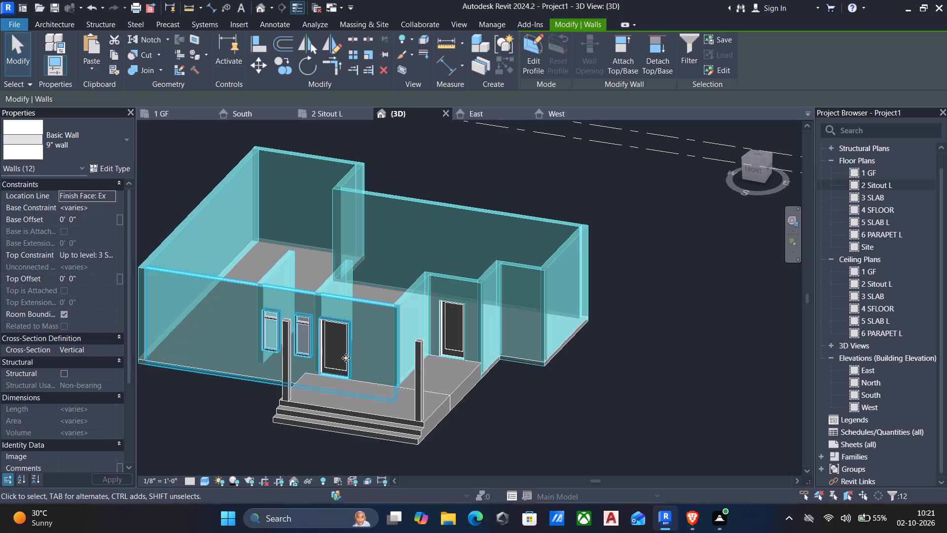
pyautogui.keyDown('ctrl'); pyautogui.click(339, 373); pyautogui.keyUp('ctrl')
pyautogui.keyDown('ctrl'); pyautogui.scroll(4, 337, 351); pyautogui.keyUp('ctrl')
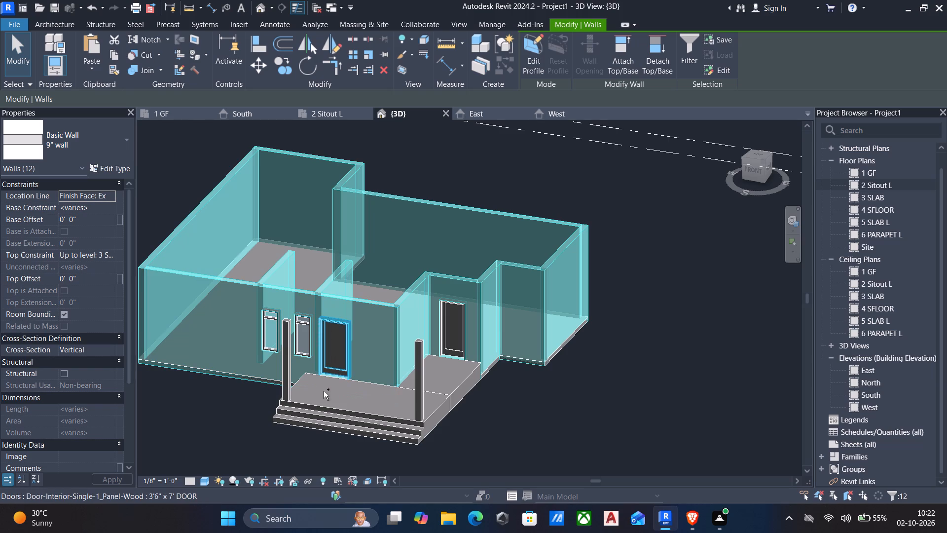
pyautogui.keyDown('ctrl'); pyautogui.click(331, 364); pyautogui.keyUp('ctrl')
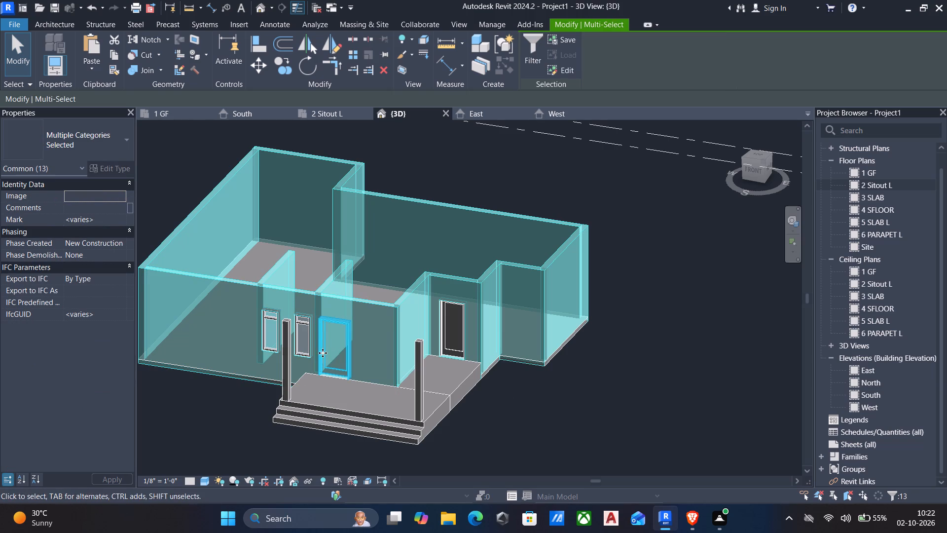
pyautogui.keyDown('ctrl'); pyautogui.click(305, 352); pyautogui.keyUp('ctrl')
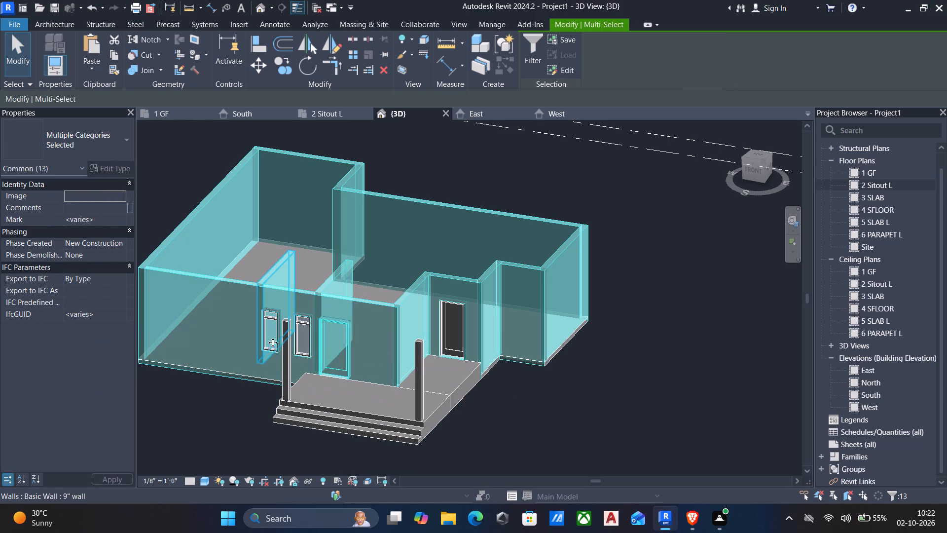
pyautogui.keyDown('ctrl'); pyautogui.scroll(4, 271, 338); pyautogui.keyUp('ctrl')
pyautogui.scroll(5, 264, 326)
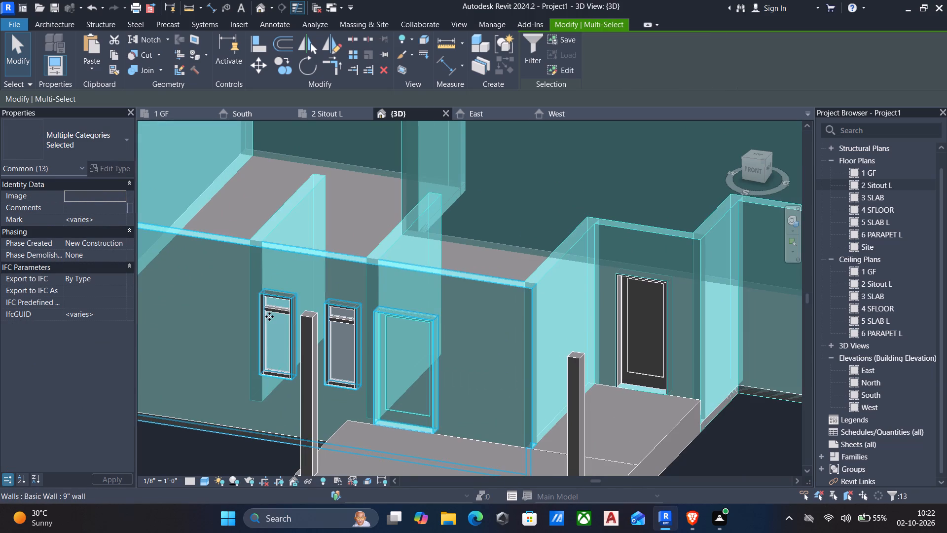
pyautogui.keyDown('ctrl'); pyautogui.click(272, 311); pyautogui.keyUp('ctrl')
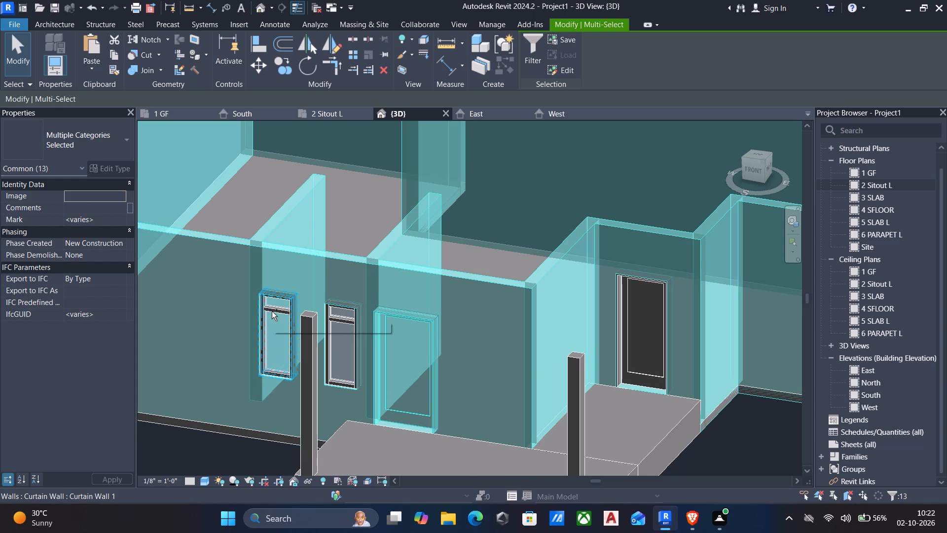
pyautogui.keyDown('ctrl'); pyautogui.click(344, 320); pyautogui.keyUp('ctrl')
pyautogui.keyDown('ctrl'); pyautogui.click(330, 342); pyautogui.keyUp('ctrl')
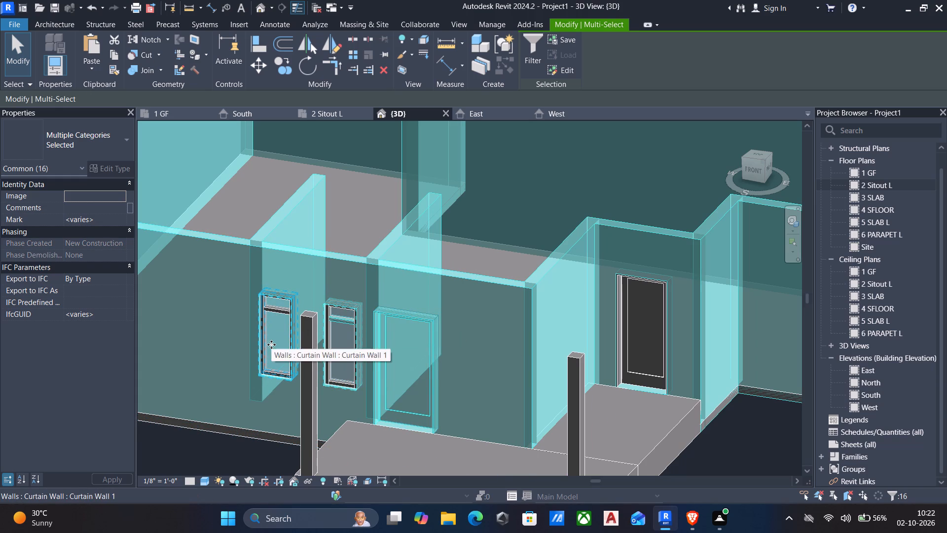
pyautogui.scroll(4, 271, 345)
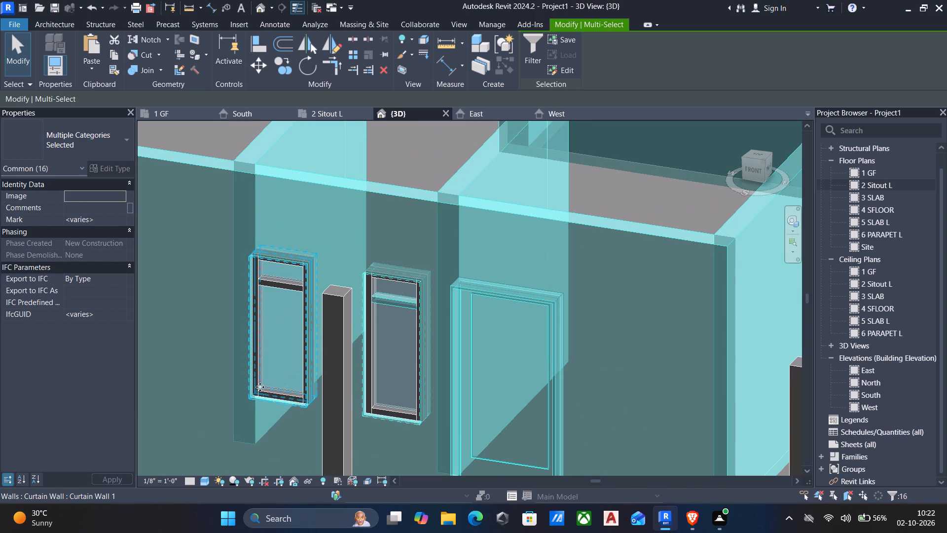
pyautogui.scroll(-5, 271, 398)
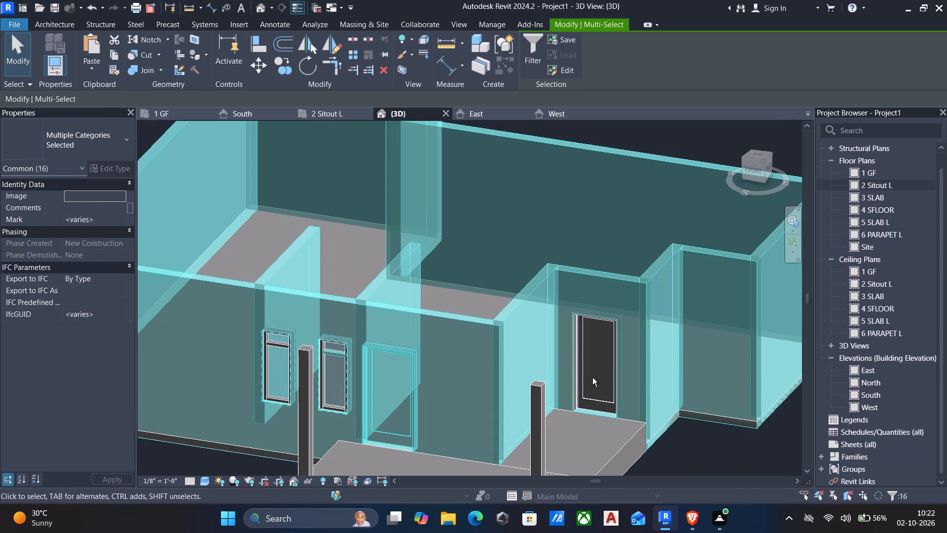
pyautogui.keyDown('ctrl'); pyautogui.click(585, 402); pyautogui.keyUp('ctrl')
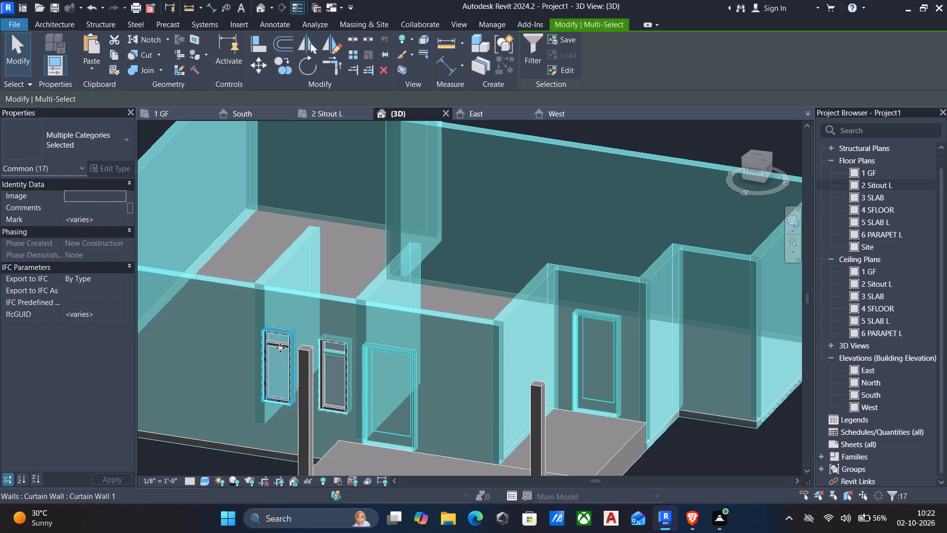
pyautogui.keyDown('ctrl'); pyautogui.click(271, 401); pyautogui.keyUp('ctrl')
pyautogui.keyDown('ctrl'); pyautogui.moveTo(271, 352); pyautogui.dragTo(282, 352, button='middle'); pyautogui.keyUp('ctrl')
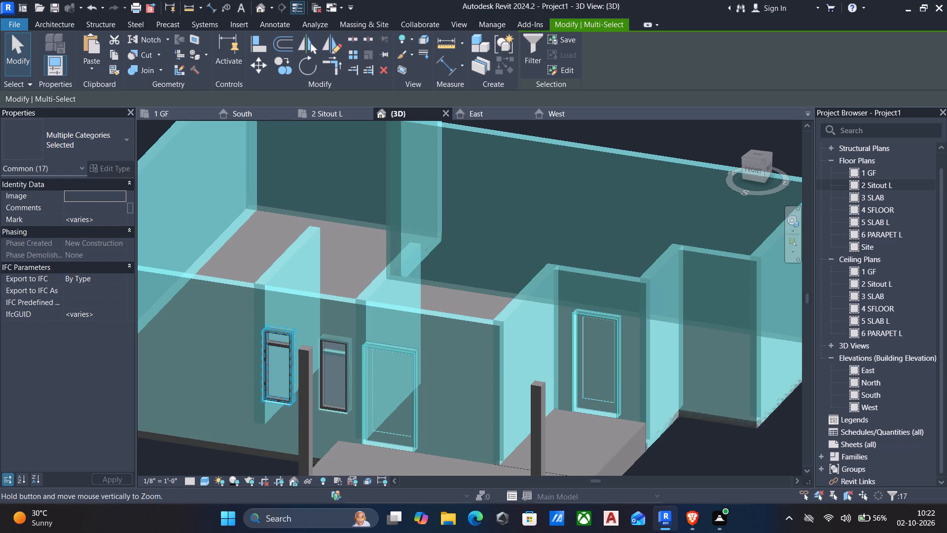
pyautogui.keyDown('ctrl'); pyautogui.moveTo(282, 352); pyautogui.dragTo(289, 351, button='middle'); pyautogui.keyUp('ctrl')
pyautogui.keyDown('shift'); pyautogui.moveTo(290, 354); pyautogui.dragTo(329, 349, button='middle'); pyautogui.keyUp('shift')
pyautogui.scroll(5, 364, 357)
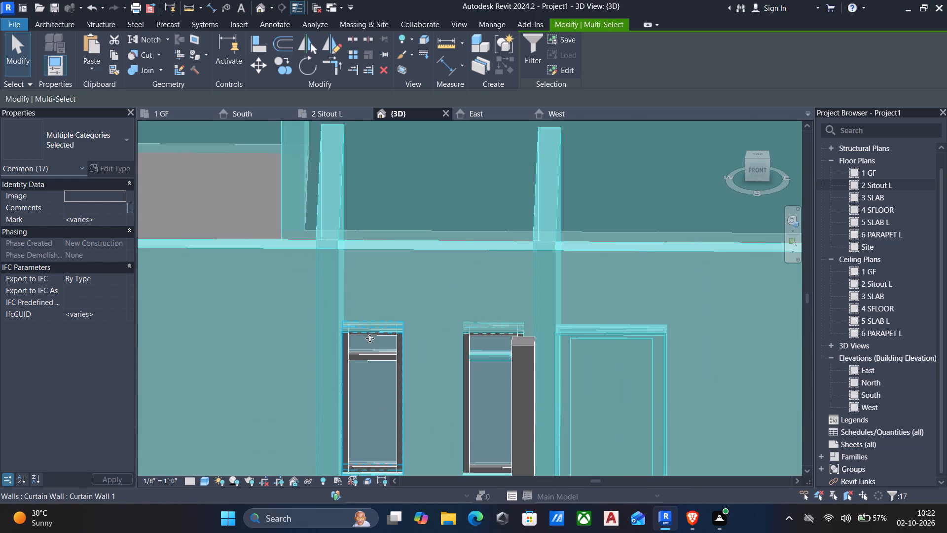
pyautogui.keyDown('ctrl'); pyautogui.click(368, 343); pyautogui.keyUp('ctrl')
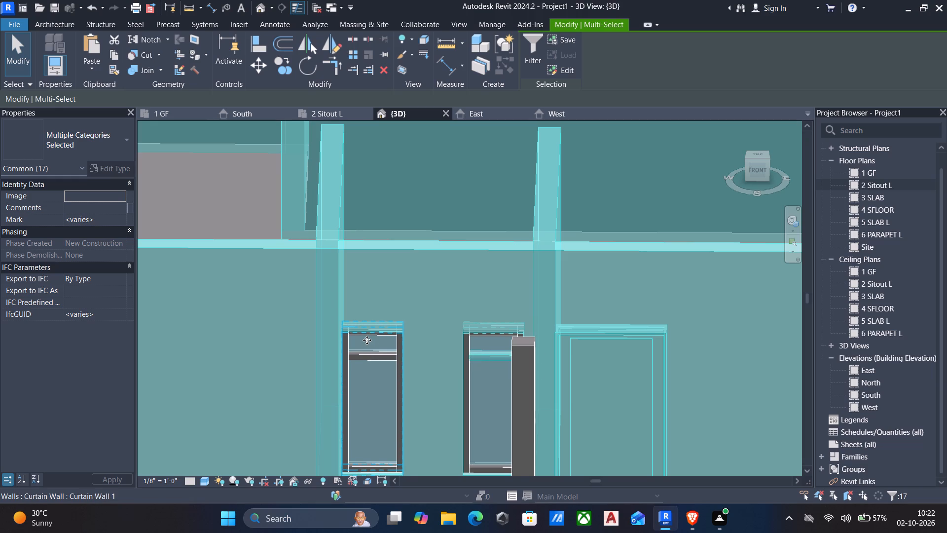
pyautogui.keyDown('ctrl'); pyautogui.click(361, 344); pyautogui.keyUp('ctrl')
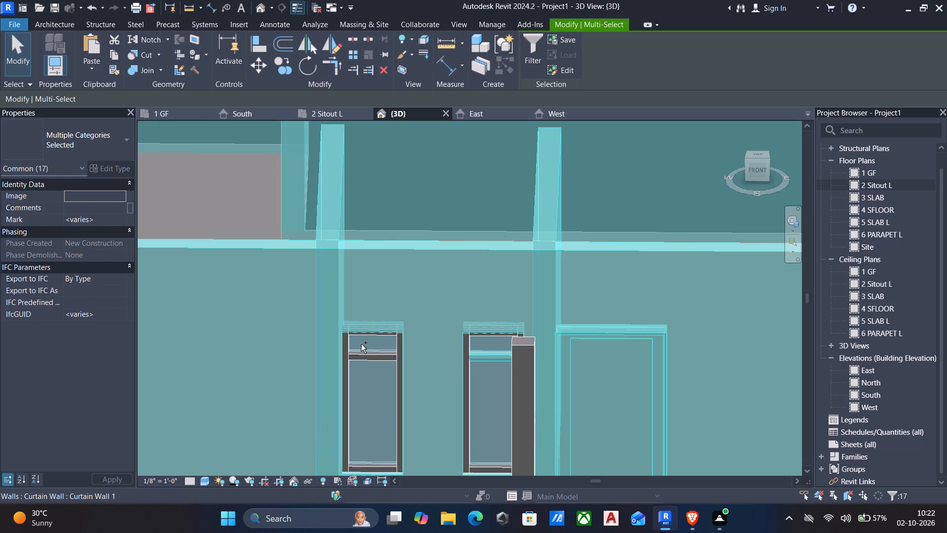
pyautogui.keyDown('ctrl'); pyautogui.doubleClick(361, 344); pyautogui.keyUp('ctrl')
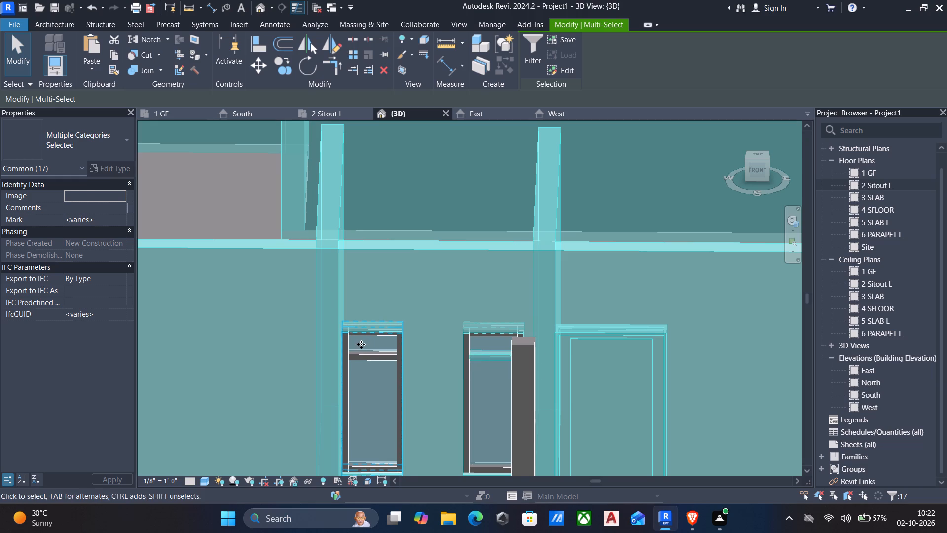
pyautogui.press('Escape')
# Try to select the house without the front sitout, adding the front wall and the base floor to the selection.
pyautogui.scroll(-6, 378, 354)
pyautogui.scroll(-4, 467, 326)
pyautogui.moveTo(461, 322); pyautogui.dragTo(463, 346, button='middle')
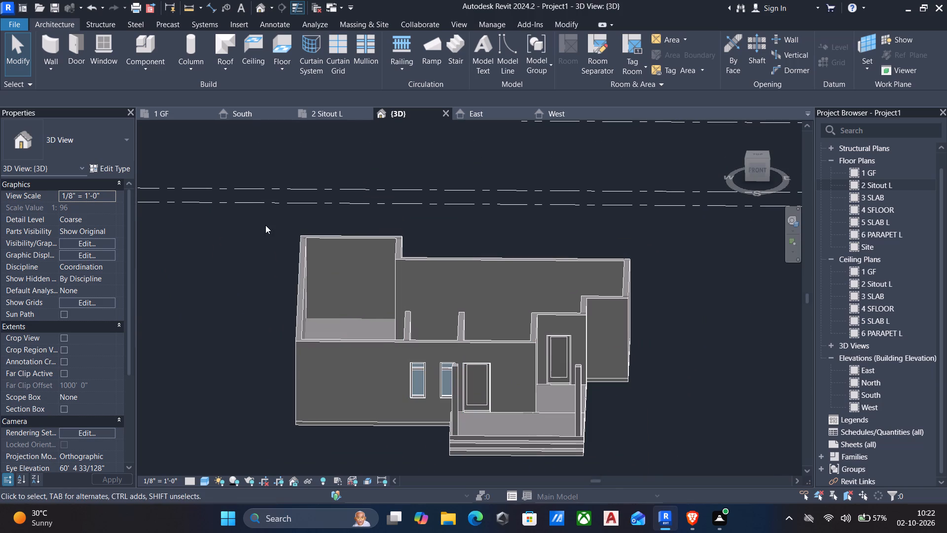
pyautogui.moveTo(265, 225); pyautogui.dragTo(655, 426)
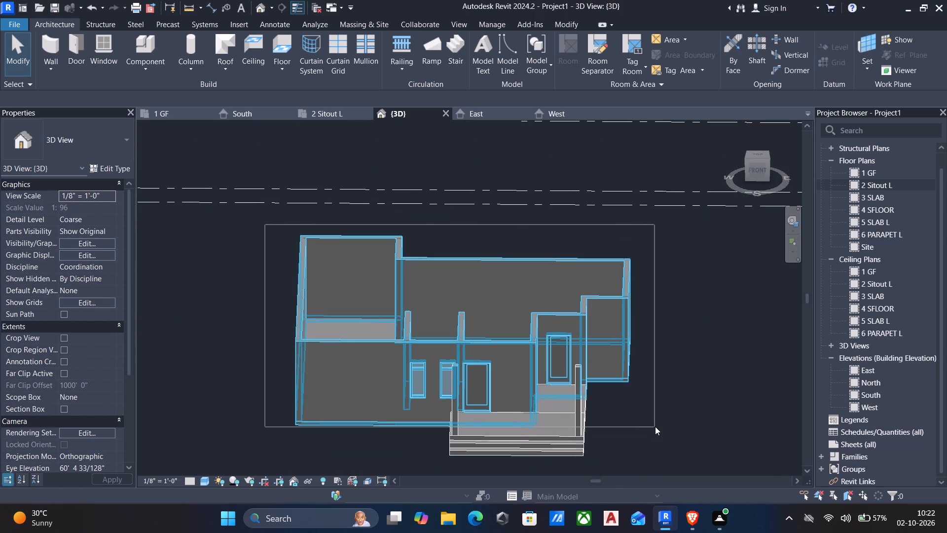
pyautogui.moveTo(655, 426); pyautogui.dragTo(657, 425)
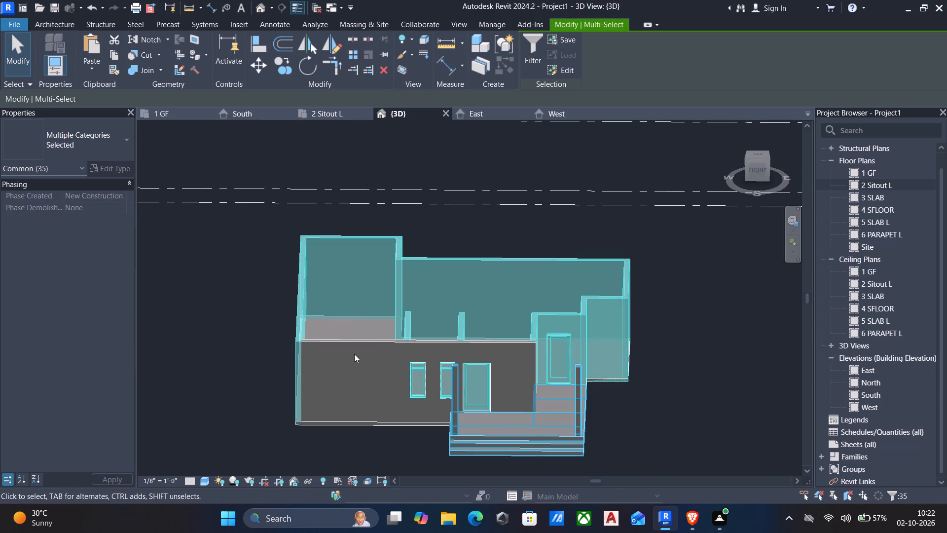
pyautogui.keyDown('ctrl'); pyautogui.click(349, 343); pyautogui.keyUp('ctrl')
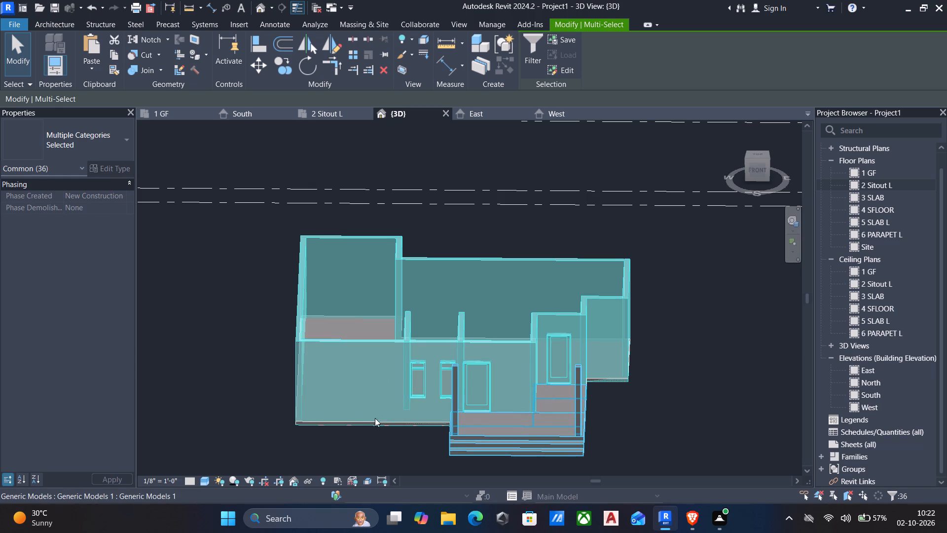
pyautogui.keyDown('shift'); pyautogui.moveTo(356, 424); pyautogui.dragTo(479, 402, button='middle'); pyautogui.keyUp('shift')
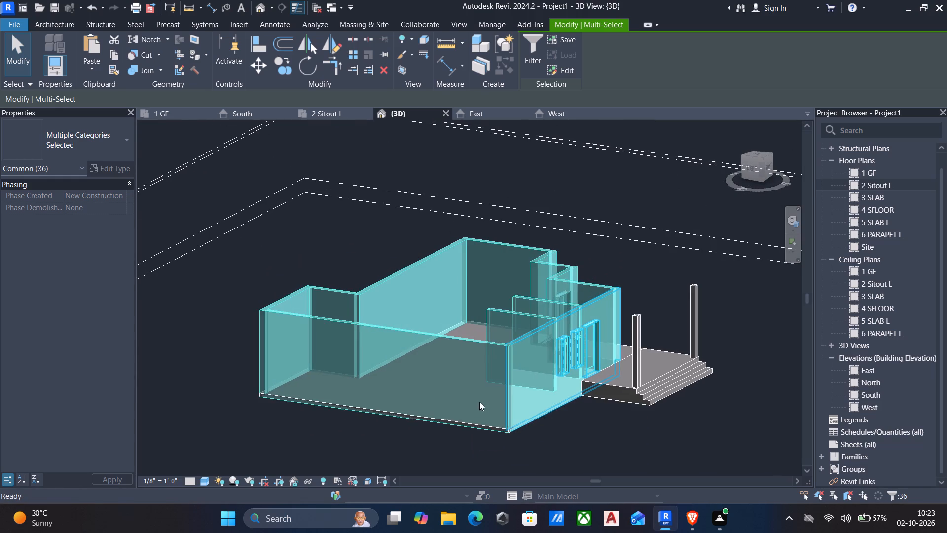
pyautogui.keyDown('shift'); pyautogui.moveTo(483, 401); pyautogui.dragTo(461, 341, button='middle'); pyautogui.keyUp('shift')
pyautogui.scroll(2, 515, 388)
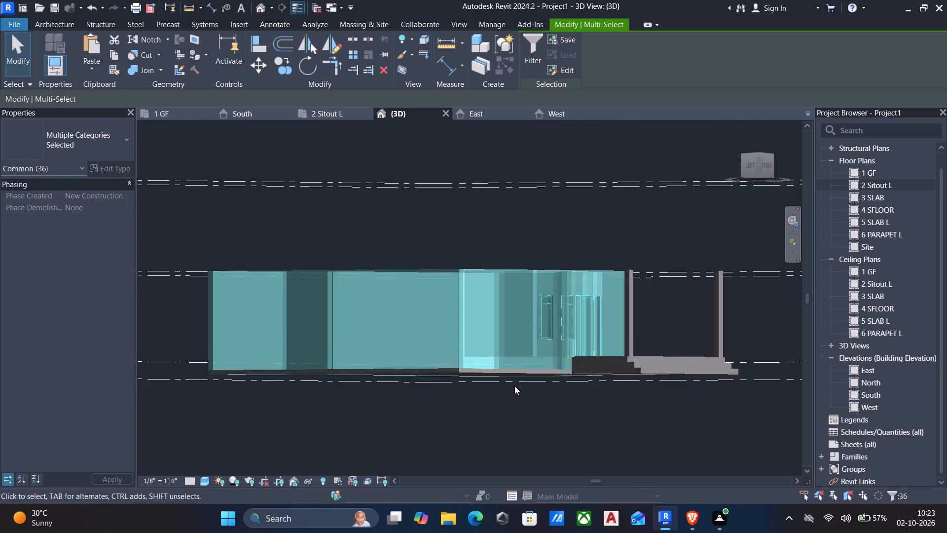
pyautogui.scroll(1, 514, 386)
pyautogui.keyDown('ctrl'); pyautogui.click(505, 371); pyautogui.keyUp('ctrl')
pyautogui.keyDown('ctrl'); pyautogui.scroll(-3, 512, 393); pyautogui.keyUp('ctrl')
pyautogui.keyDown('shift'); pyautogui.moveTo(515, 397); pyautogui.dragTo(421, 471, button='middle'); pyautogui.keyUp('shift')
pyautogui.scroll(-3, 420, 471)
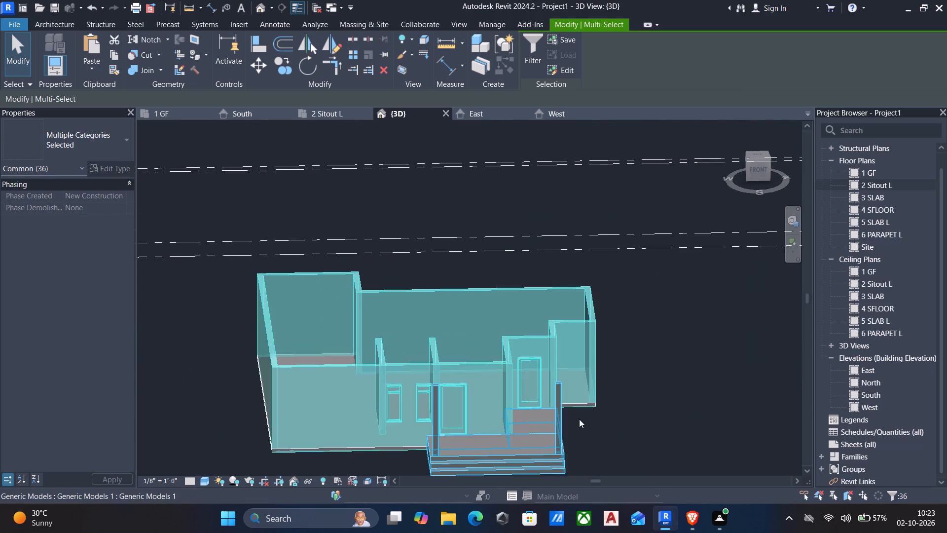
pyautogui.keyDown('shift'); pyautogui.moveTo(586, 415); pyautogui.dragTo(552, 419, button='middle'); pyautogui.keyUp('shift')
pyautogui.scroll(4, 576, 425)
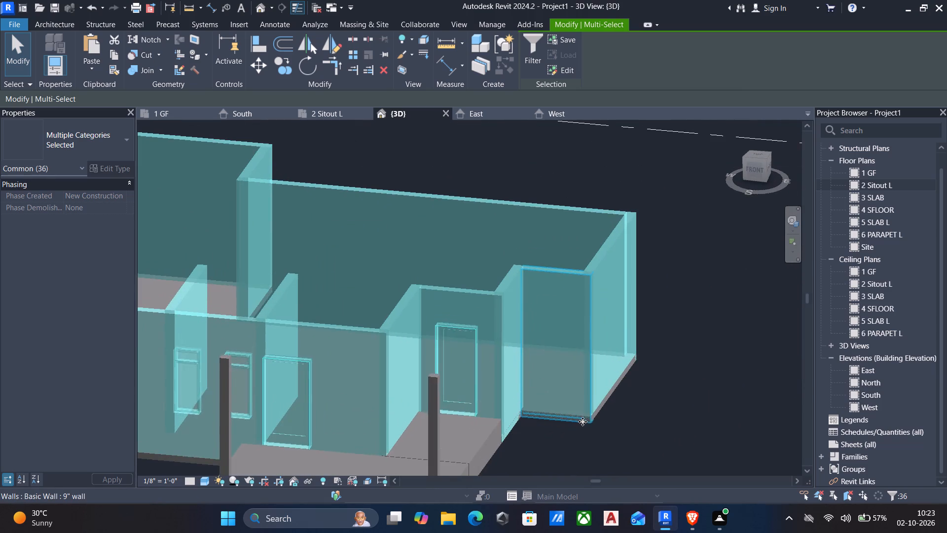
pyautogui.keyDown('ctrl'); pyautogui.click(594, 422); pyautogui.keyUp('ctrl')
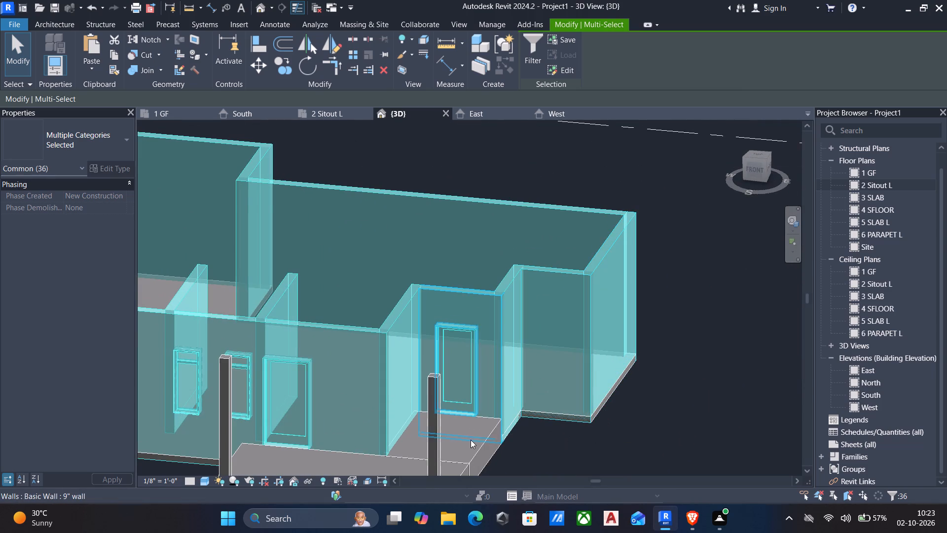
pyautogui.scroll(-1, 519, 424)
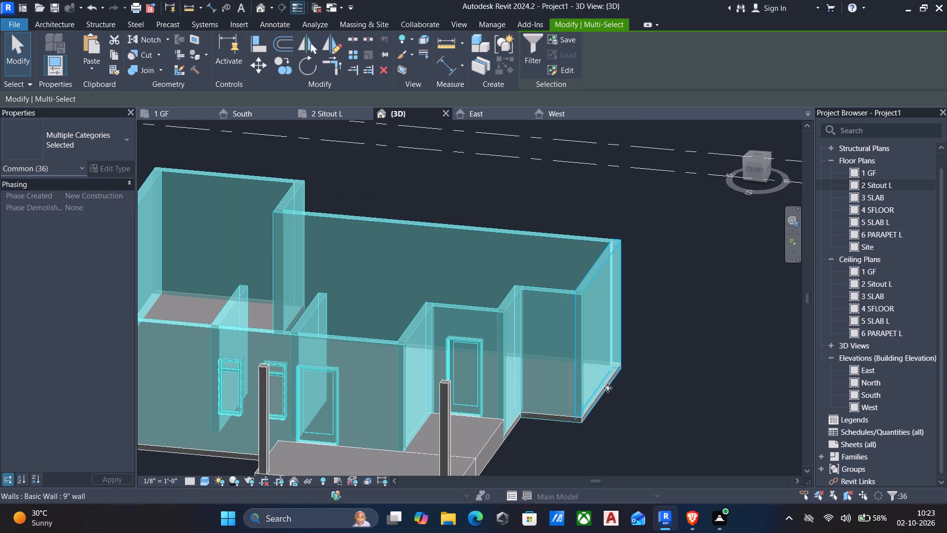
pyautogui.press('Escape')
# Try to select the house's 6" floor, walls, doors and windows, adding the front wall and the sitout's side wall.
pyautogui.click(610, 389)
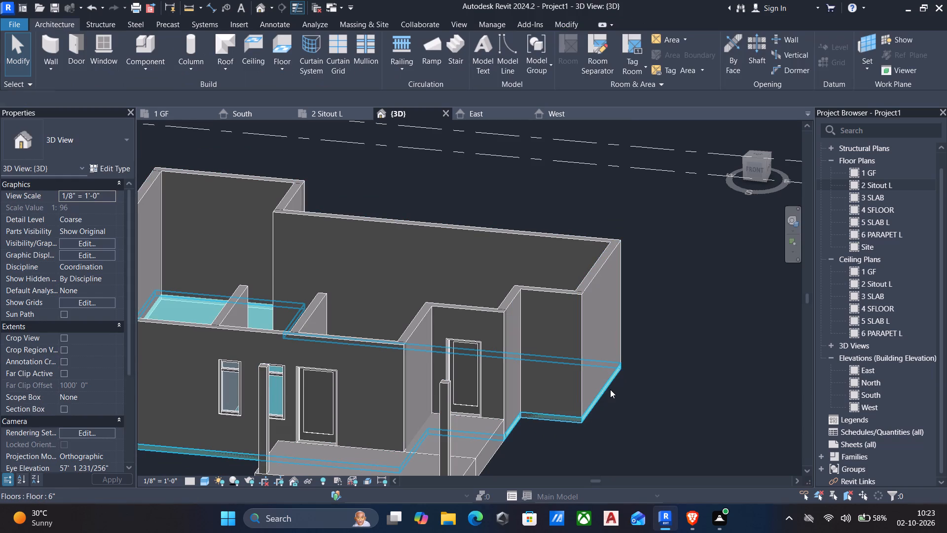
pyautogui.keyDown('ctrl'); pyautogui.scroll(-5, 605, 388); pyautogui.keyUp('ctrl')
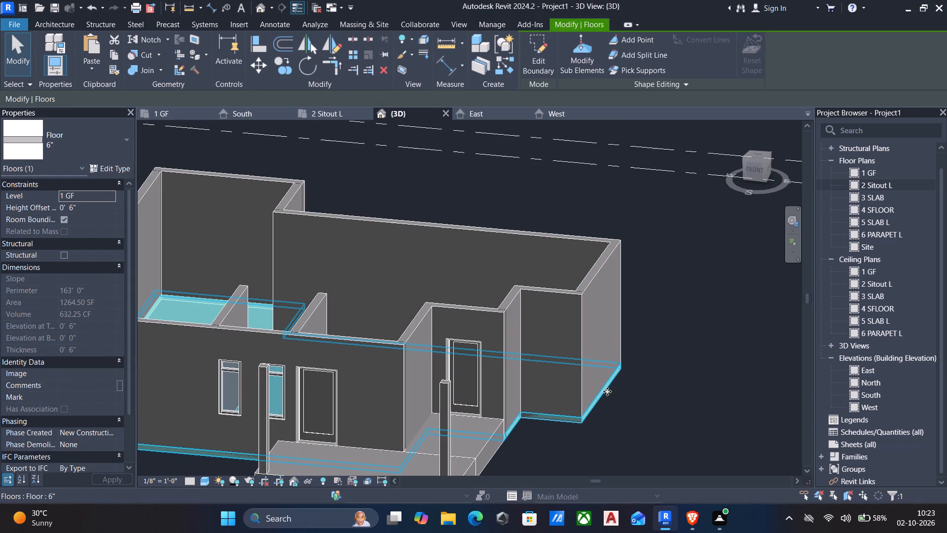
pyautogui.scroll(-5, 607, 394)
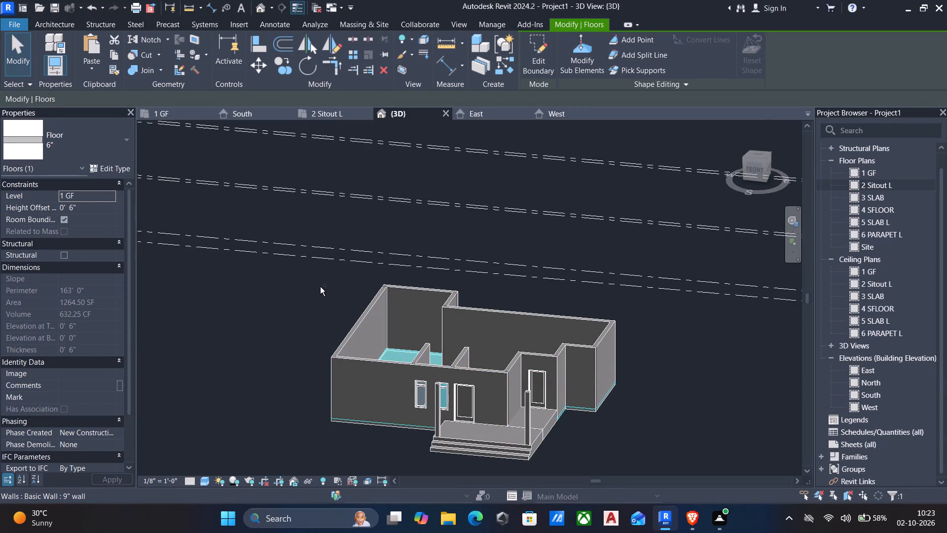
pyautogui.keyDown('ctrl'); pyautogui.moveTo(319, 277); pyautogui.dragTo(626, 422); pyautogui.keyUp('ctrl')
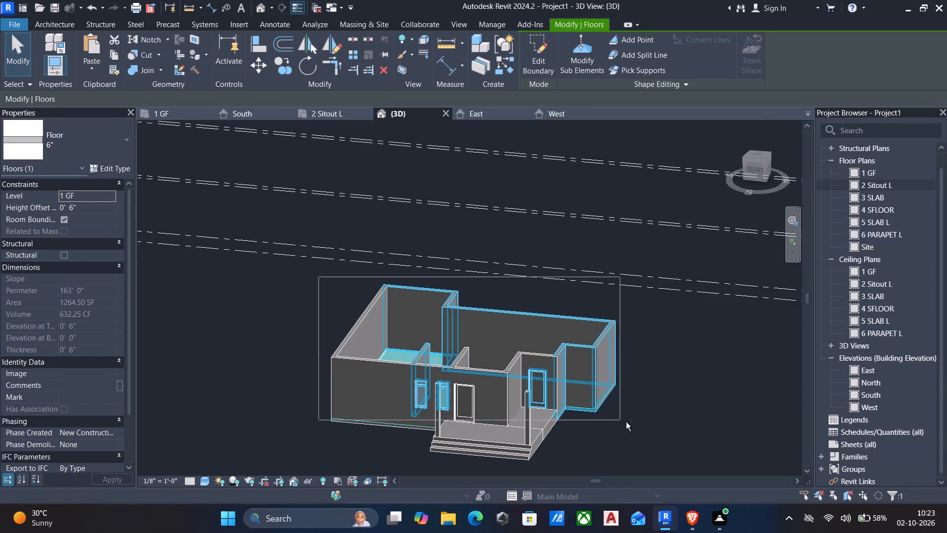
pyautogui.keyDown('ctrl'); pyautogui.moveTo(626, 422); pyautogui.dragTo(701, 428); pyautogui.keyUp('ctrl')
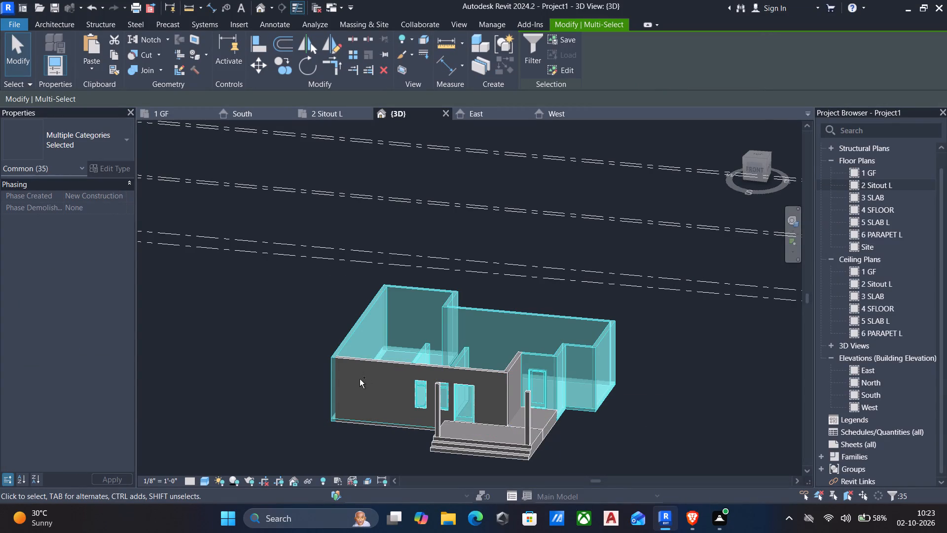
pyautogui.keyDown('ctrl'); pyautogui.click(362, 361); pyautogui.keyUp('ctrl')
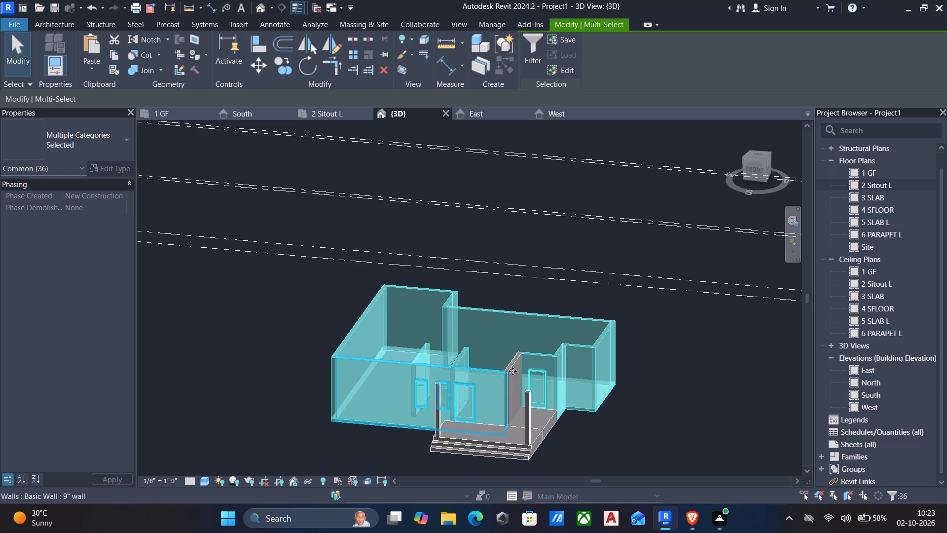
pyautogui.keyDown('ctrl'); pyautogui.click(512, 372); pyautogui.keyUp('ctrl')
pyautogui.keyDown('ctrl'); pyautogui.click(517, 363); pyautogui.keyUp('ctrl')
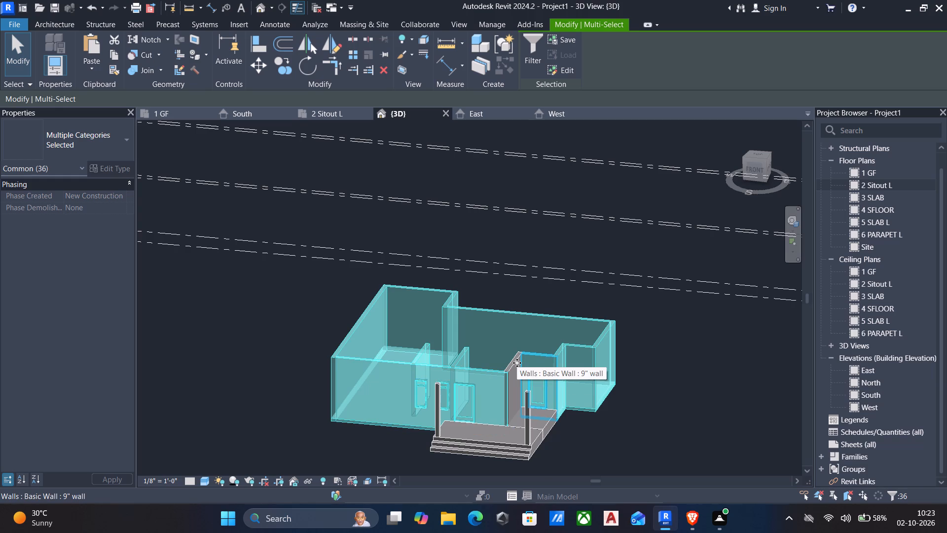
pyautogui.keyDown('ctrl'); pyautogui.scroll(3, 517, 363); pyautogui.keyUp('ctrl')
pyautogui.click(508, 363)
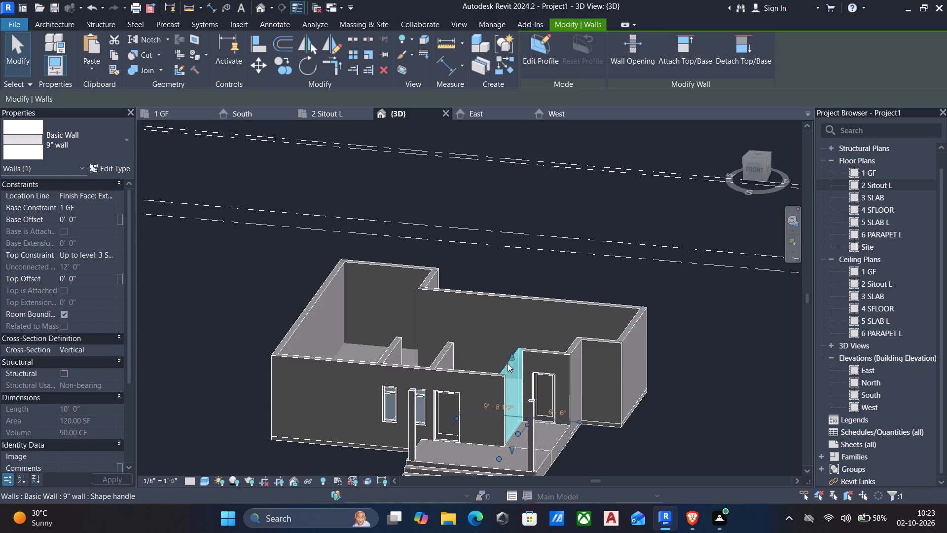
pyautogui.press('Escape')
# Copy the house's walls, doors, windows and 6" floor to the clipboard, leaving out the front sitout, its columns and steps.
pyautogui.scroll(-5, 497, 363)
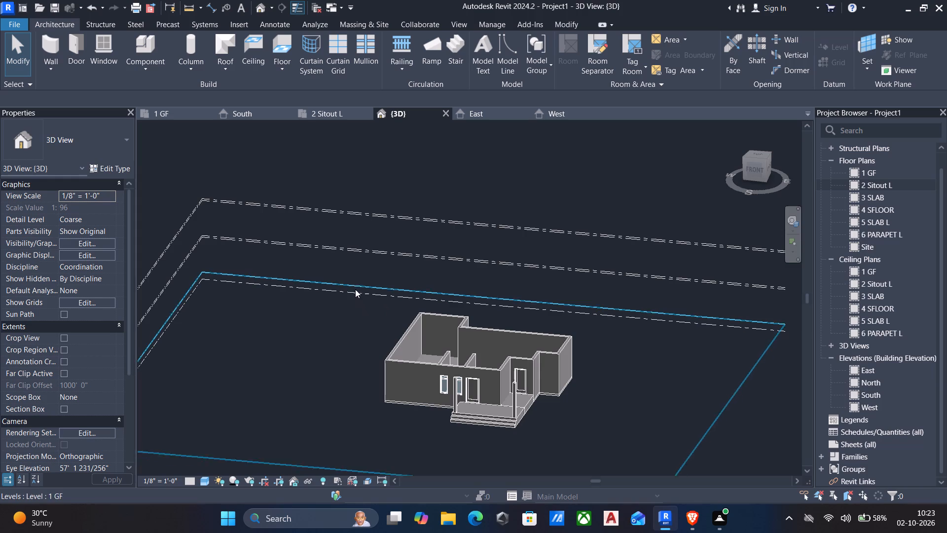
pyautogui.moveTo(349, 266); pyautogui.dragTo(454, 345)
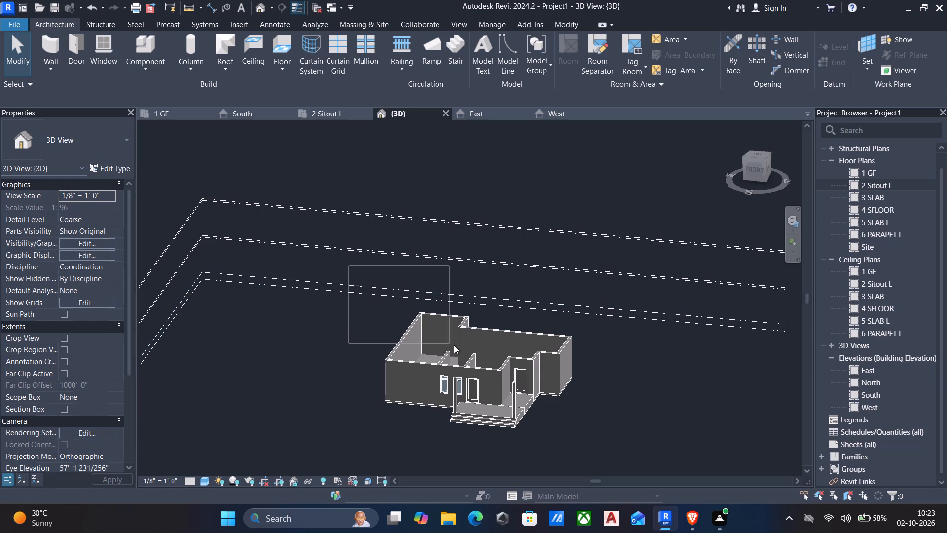
pyautogui.moveTo(454, 345); pyautogui.dragTo(567, 405)
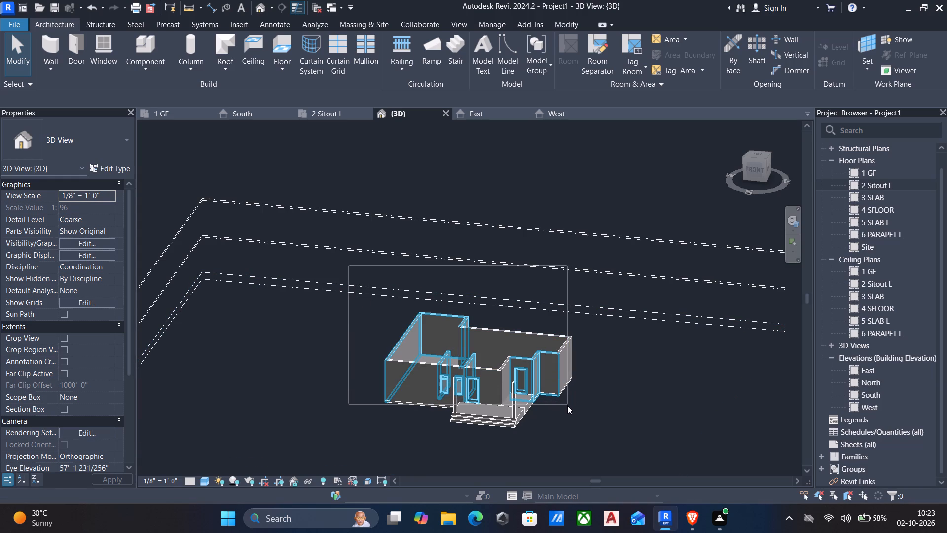
pyautogui.moveTo(567, 405); pyautogui.dragTo(586, 411)
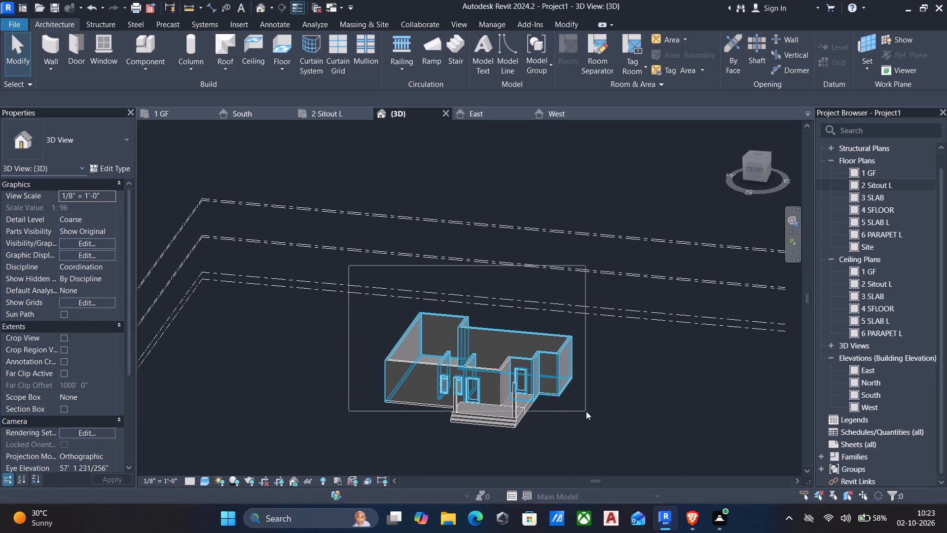
pyautogui.moveTo(586, 411); pyautogui.dragTo(612, 411)
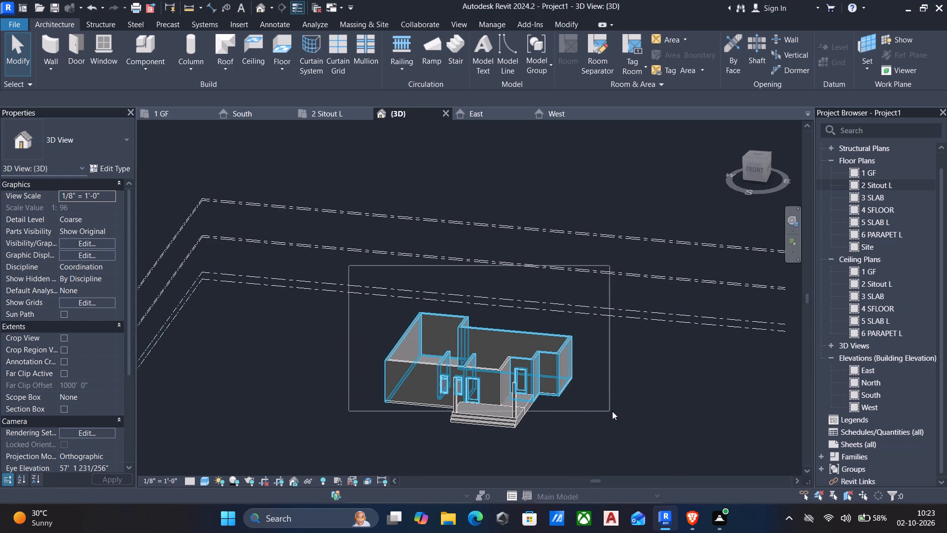
pyautogui.moveTo(612, 411); pyautogui.dragTo(621, 416)
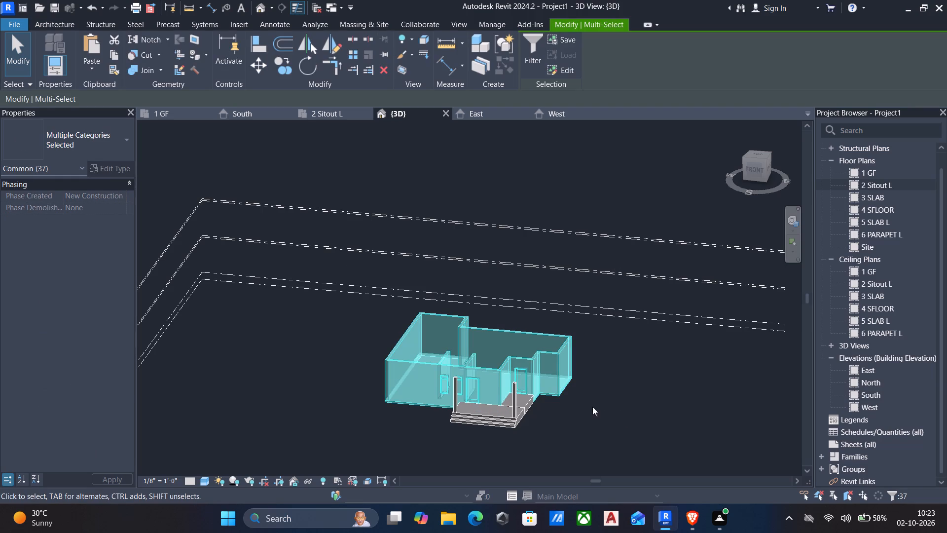
pyautogui.scroll(4, 500, 400)
pyautogui.scroll(4, 419, 413)
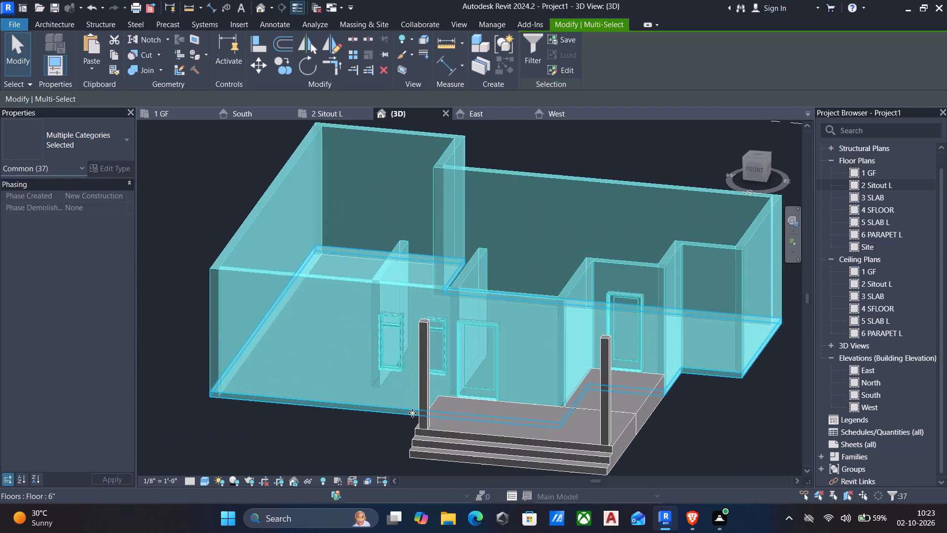
pyautogui.scroll(-4, 410, 413)
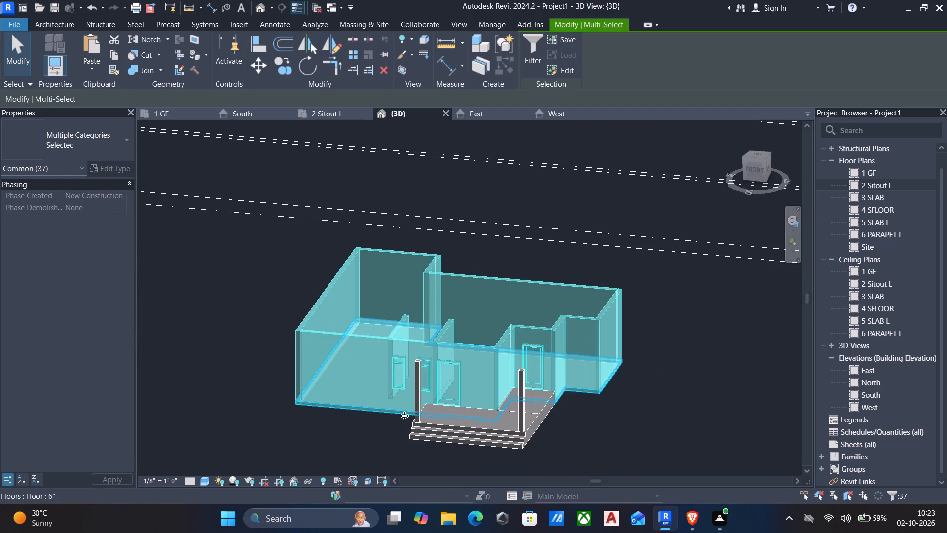
pyautogui.moveTo(402, 417); pyautogui.dragTo(463, 267, button='middle')
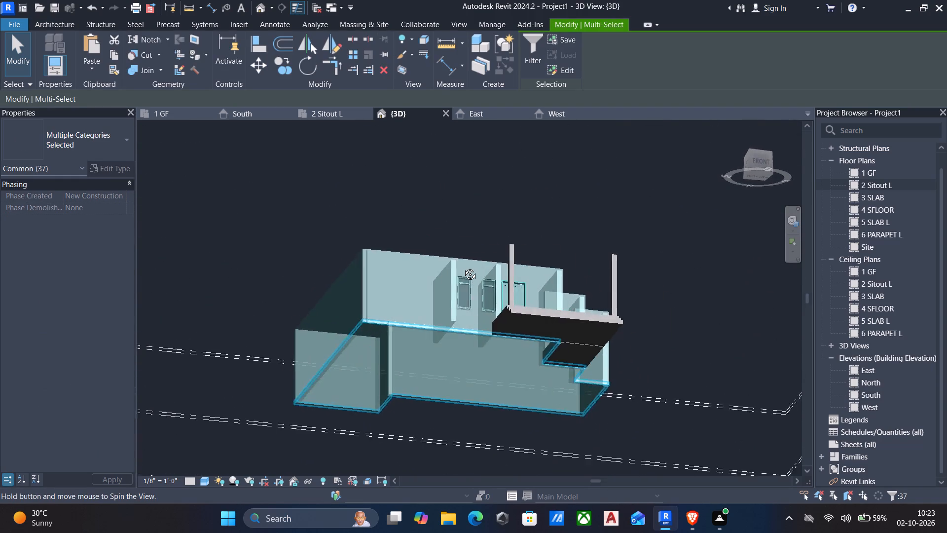
pyautogui.moveTo(463, 267); pyautogui.dragTo(457, 386, button='middle')
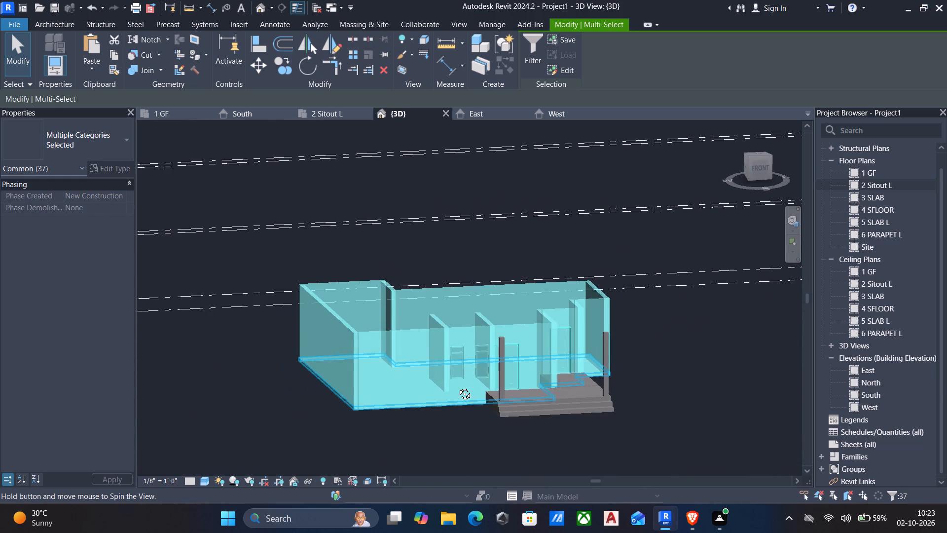
pyautogui.moveTo(457, 386); pyautogui.dragTo(457, 387, button='middle')
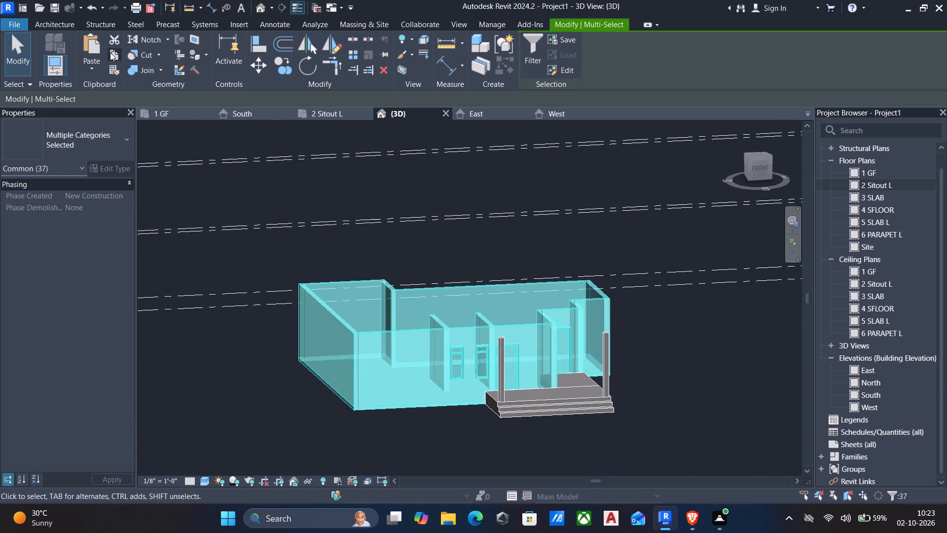
pyautogui.click(110, 51)
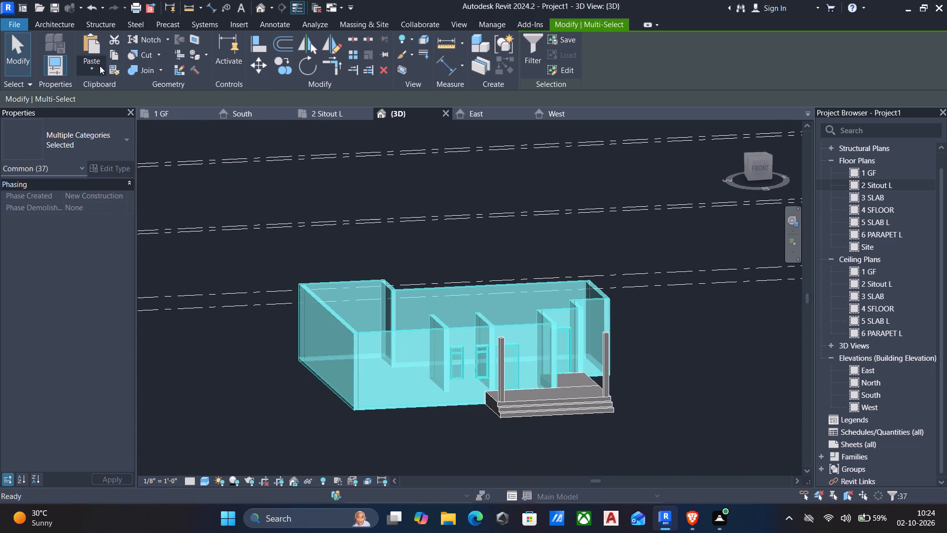
# Paste the copied house elements aligned to the selected level 3 SLAB.
pyautogui.click(90, 64)
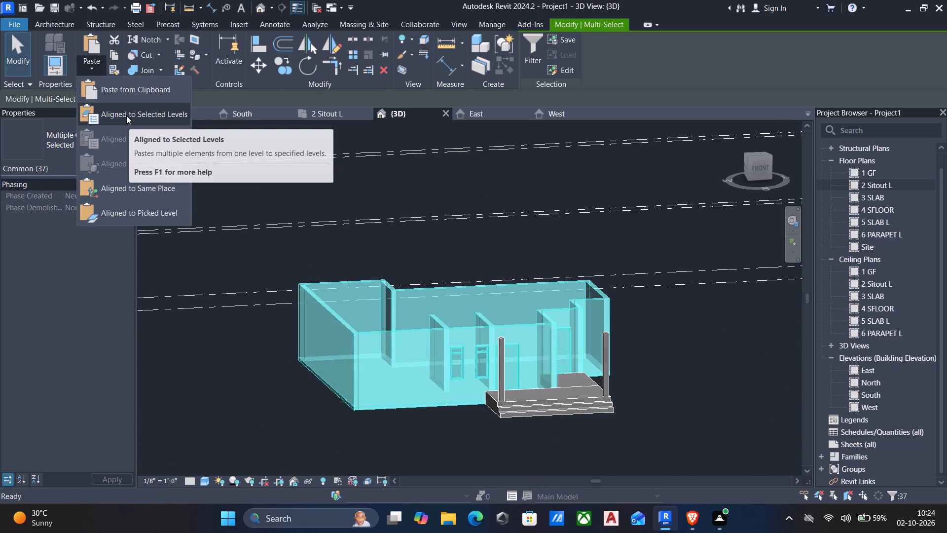
pyautogui.click(126, 115)
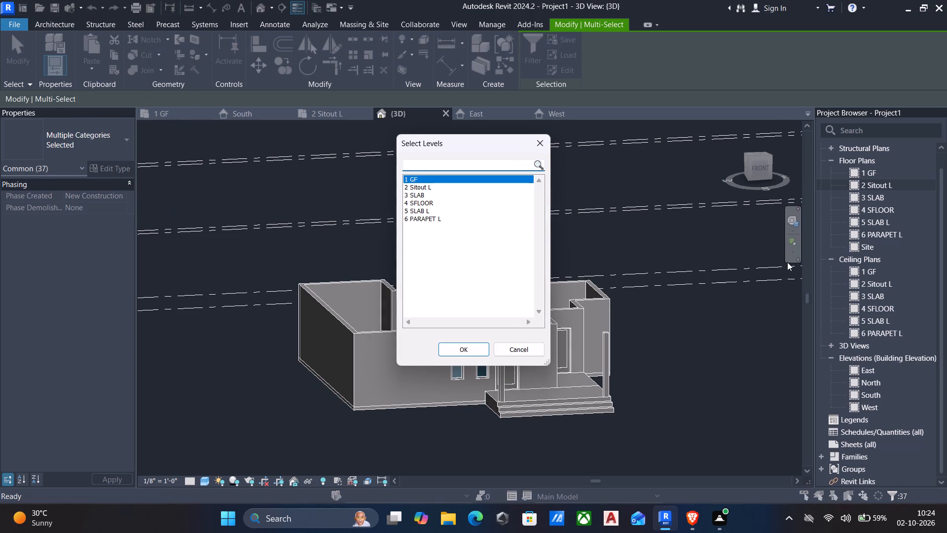
pyautogui.click(413, 192)
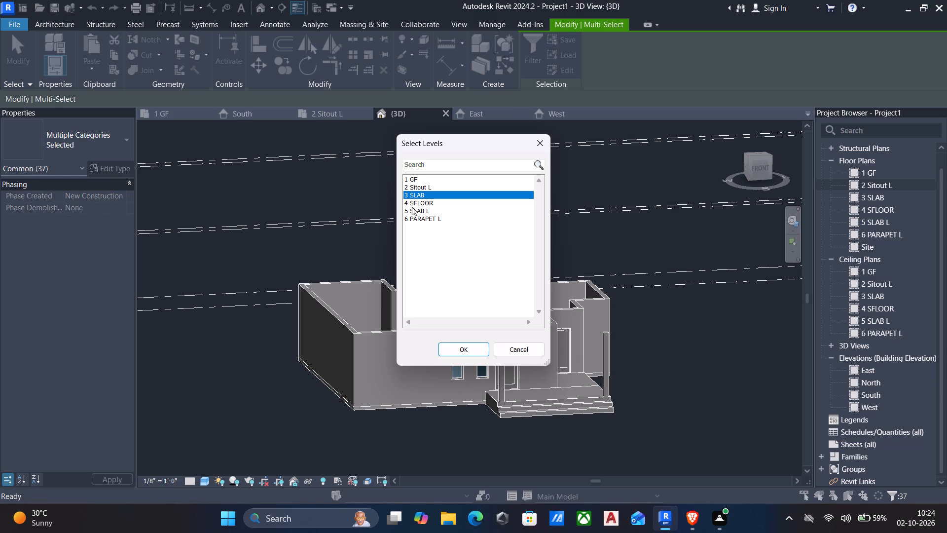
pyautogui.click(470, 352)
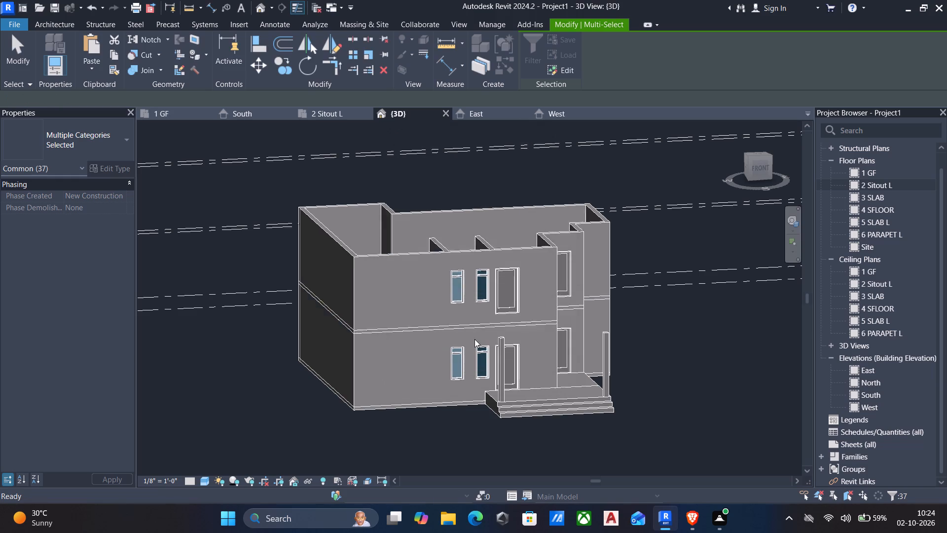
# Examine the pasted upper-storey walls and their base and top constraints against the levels in the North elevation.
pyautogui.doubleClick(874, 385)
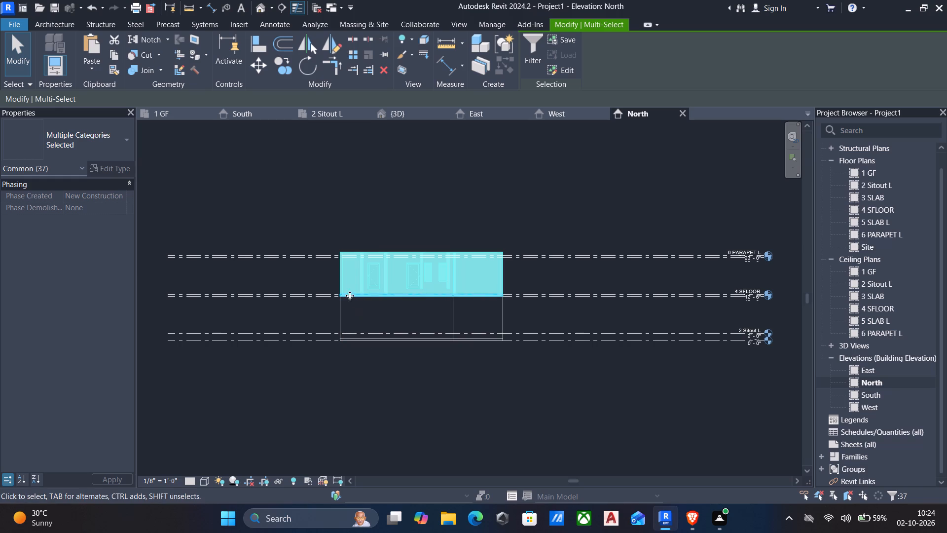
pyautogui.scroll(5, 347, 289)
pyautogui.press('Escape')
pyautogui.scroll(4, 347, 302)
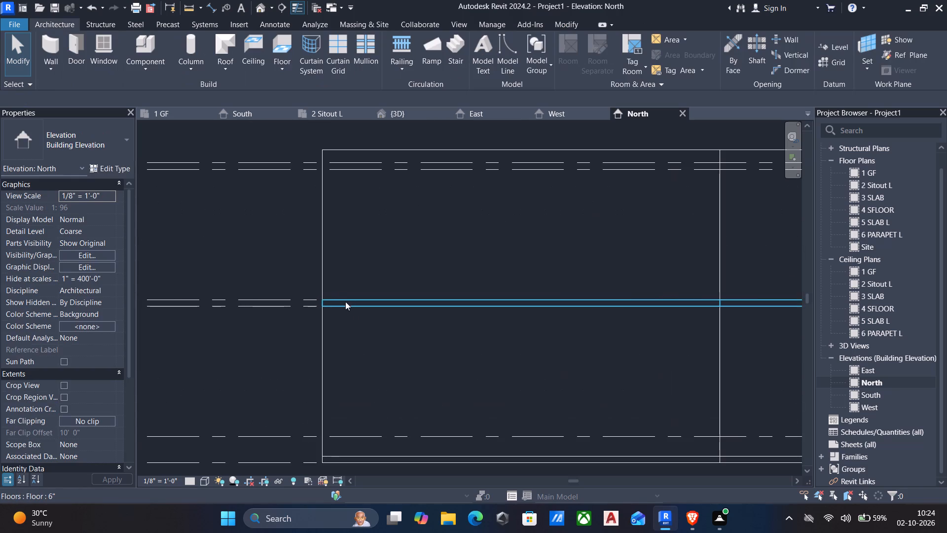
pyautogui.click(322, 281)
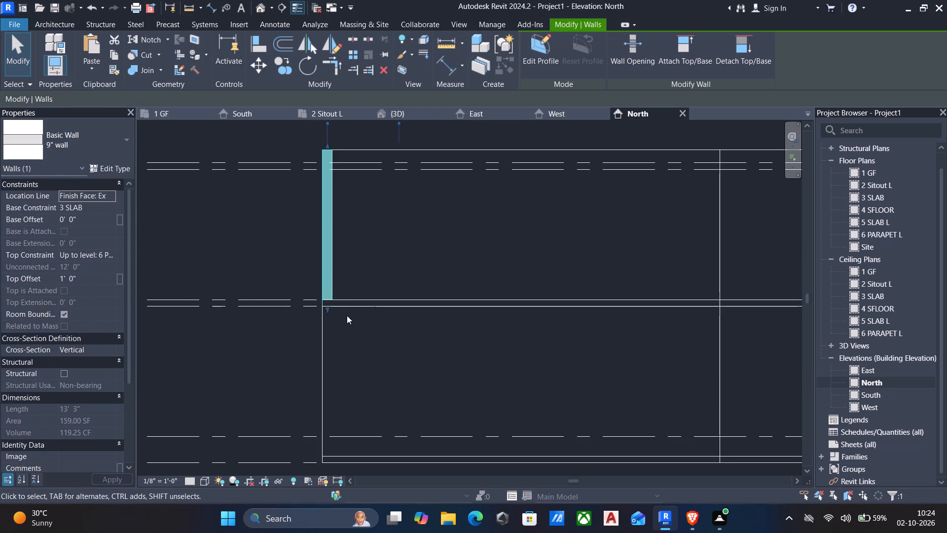
pyautogui.press('Escape')
pyautogui.scroll(-4, 317, 330)
pyautogui.scroll(-4, 365, 263)
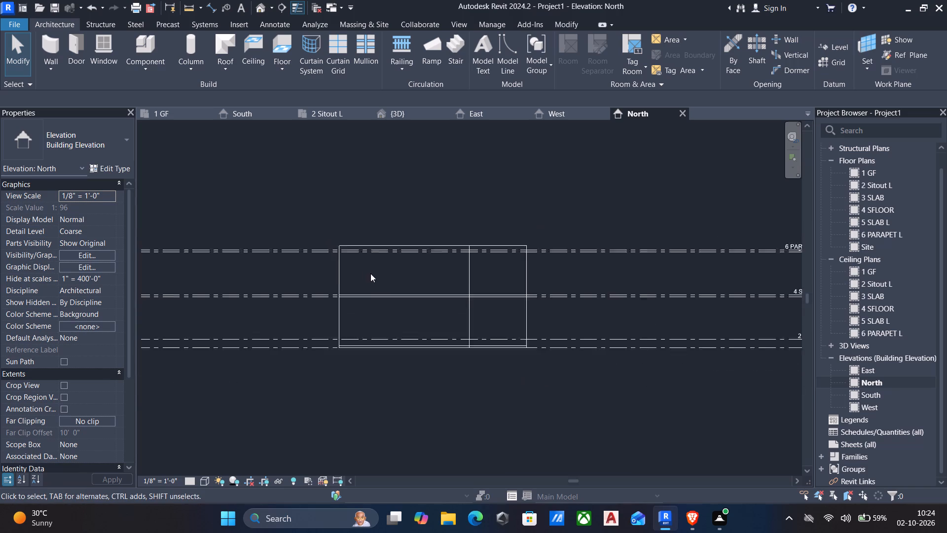
pyautogui.scroll(-1, 370, 273)
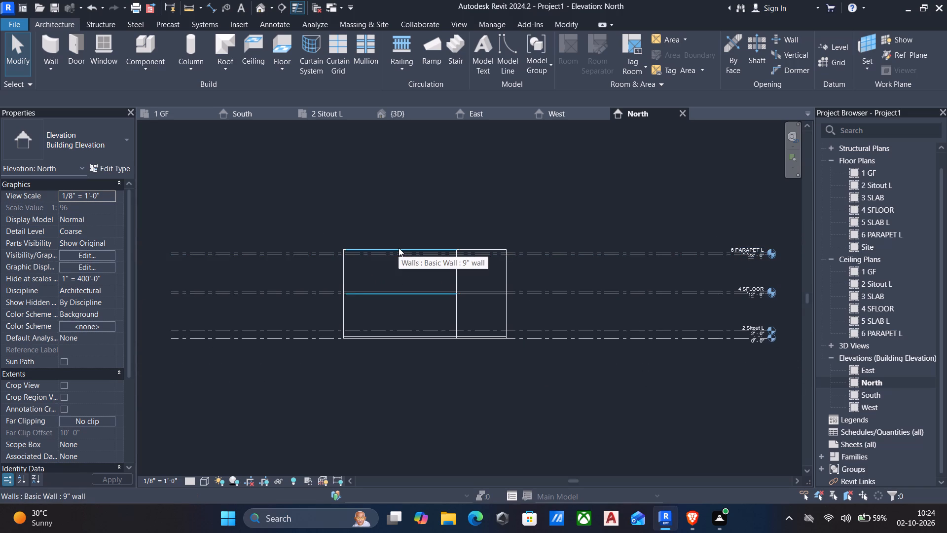
pyautogui.scroll(3, 399, 248)
pyautogui.click(399, 248)
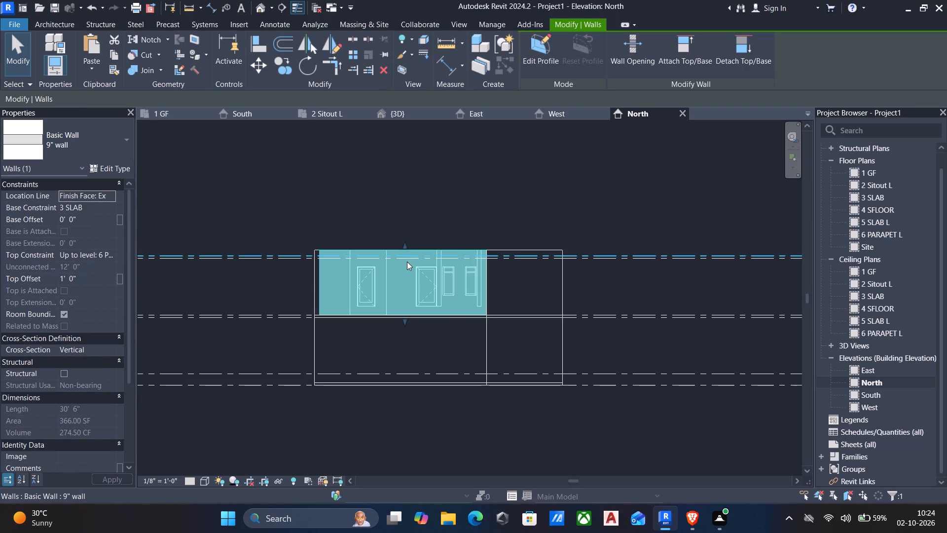
pyautogui.scroll(-2, 393, 272)
pyautogui.press('Escape')
pyautogui.scroll(-3, 393, 278)
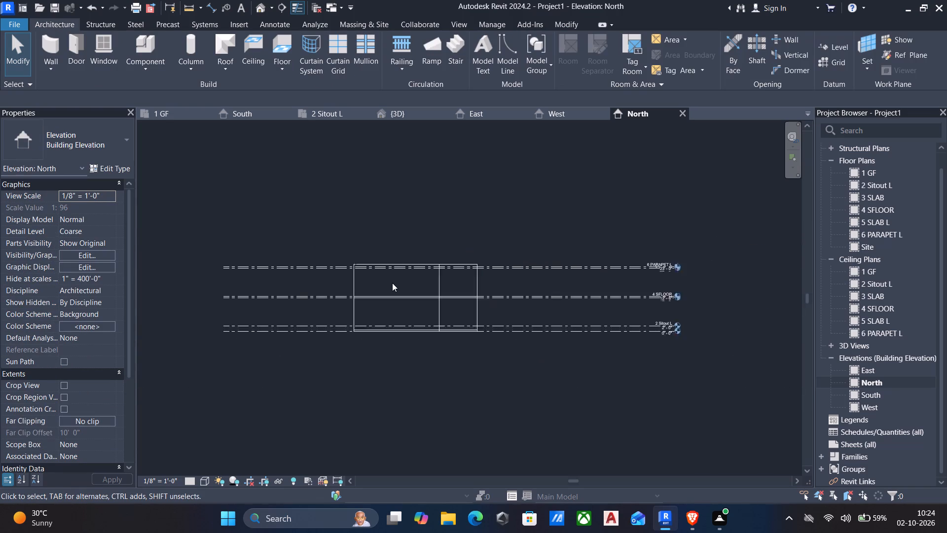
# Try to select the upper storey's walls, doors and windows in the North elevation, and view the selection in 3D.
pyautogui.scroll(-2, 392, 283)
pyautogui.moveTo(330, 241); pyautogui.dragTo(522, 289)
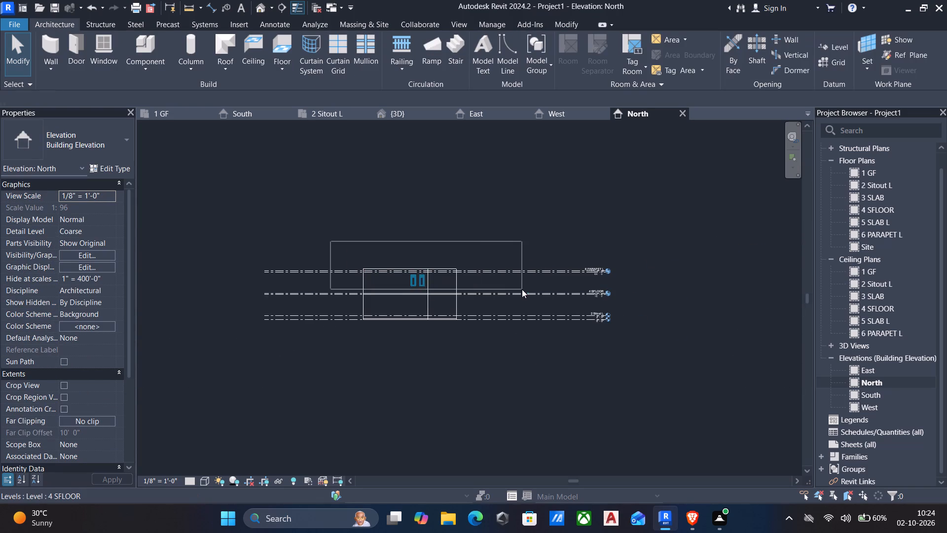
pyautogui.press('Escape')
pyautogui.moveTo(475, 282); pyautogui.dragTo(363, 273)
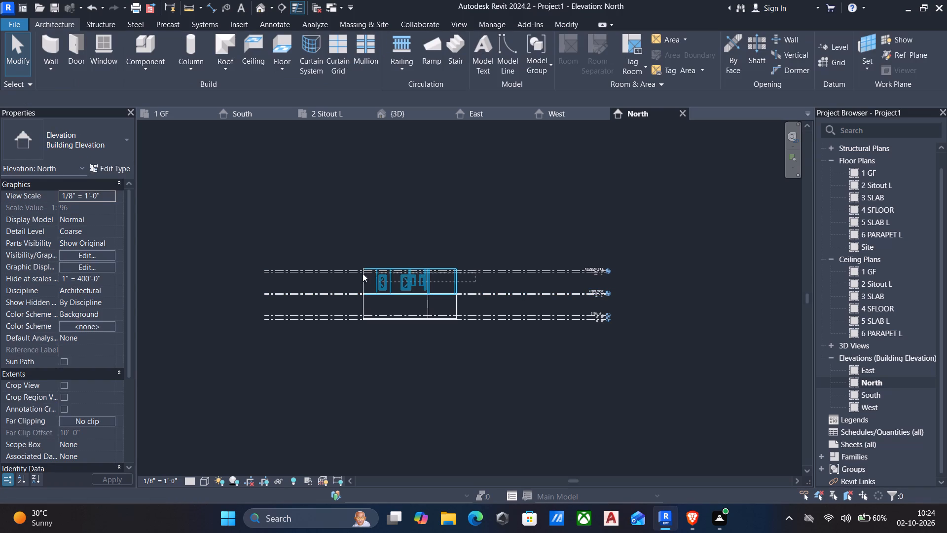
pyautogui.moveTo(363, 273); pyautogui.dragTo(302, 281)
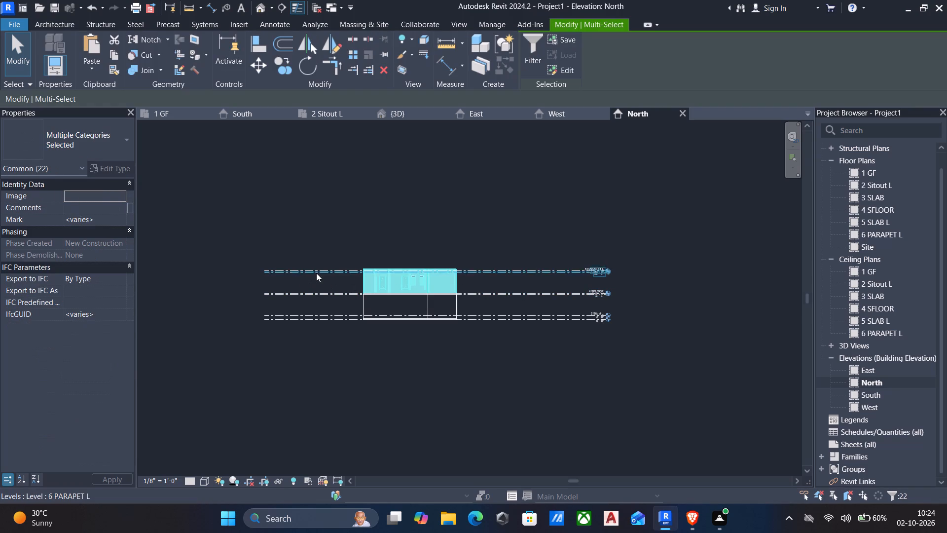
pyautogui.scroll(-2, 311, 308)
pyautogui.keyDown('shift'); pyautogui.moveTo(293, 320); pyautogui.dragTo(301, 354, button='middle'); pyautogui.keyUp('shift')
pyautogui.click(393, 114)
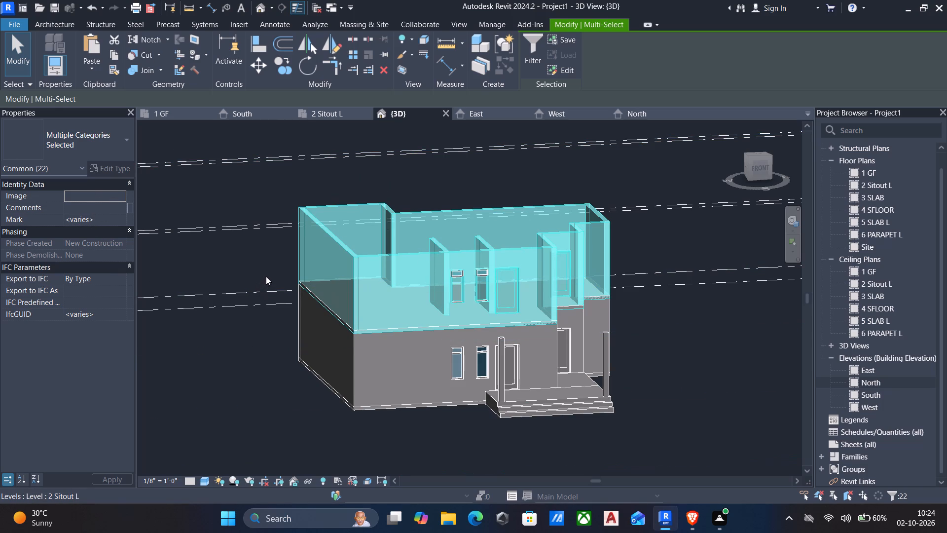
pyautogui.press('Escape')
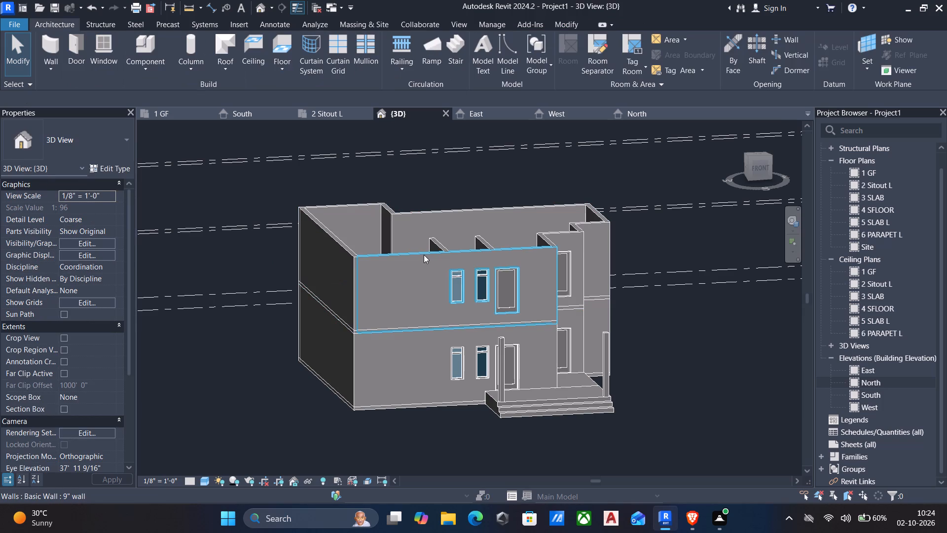
# Examine the upper storey's front wall, its constraints and the stacked floors from several angles in the 3D view.
pyautogui.click(424, 255)
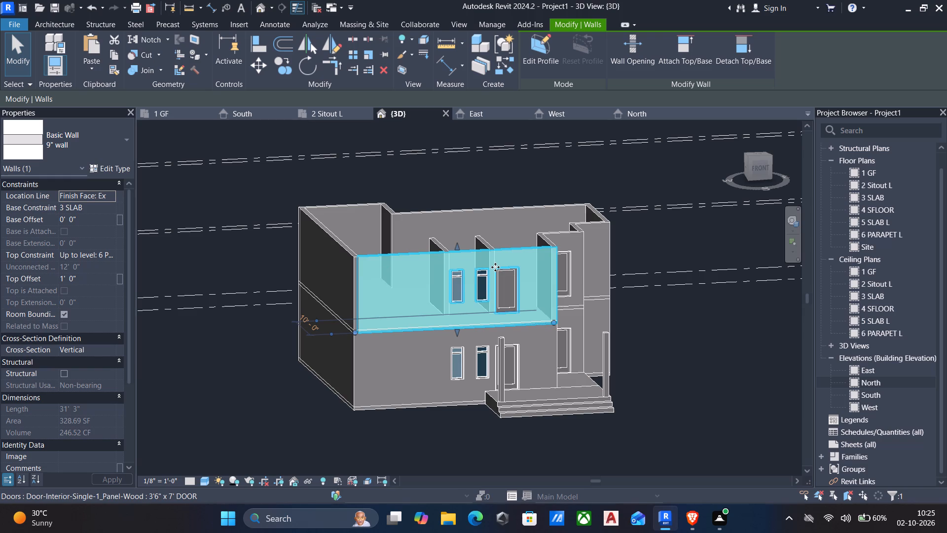
pyautogui.keyDown('shift'); pyautogui.moveTo(491, 267); pyautogui.dragTo(484, 334, button='middle'); pyautogui.keyUp('shift')
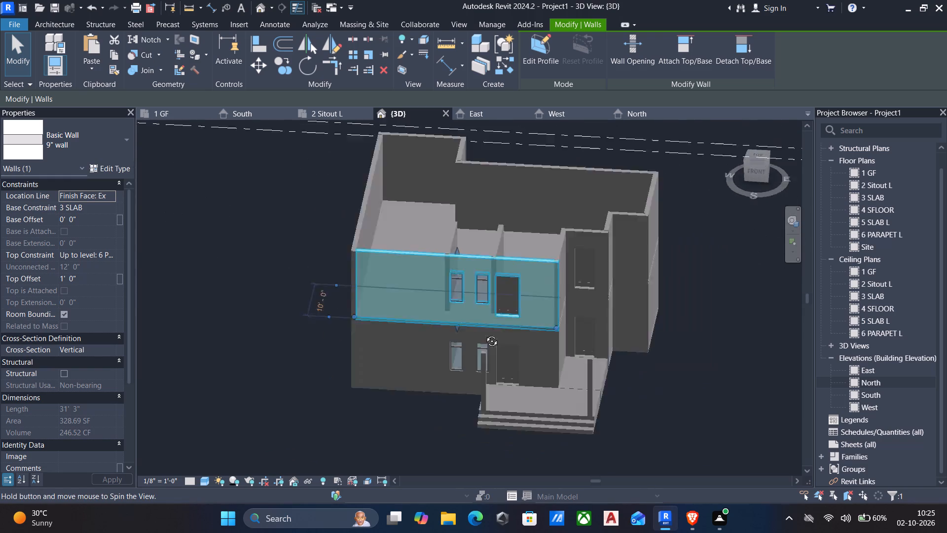
pyautogui.keyDown('shift'); pyautogui.moveTo(484, 334); pyautogui.dragTo(471, 384, button='middle'); pyautogui.keyUp('shift')
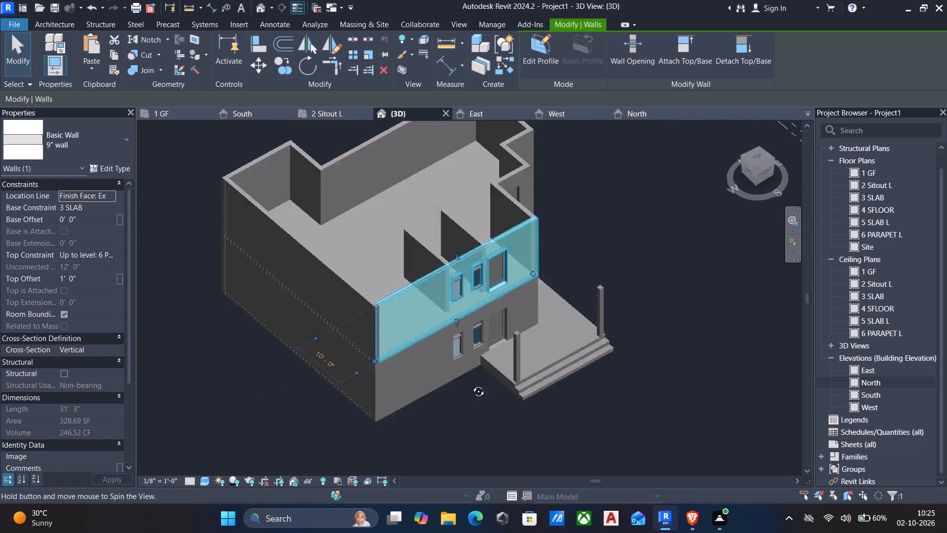
pyautogui.keyDown('shift'); pyautogui.moveTo(471, 384); pyautogui.dragTo(445, 320, button='middle'); pyautogui.keyUp('shift')
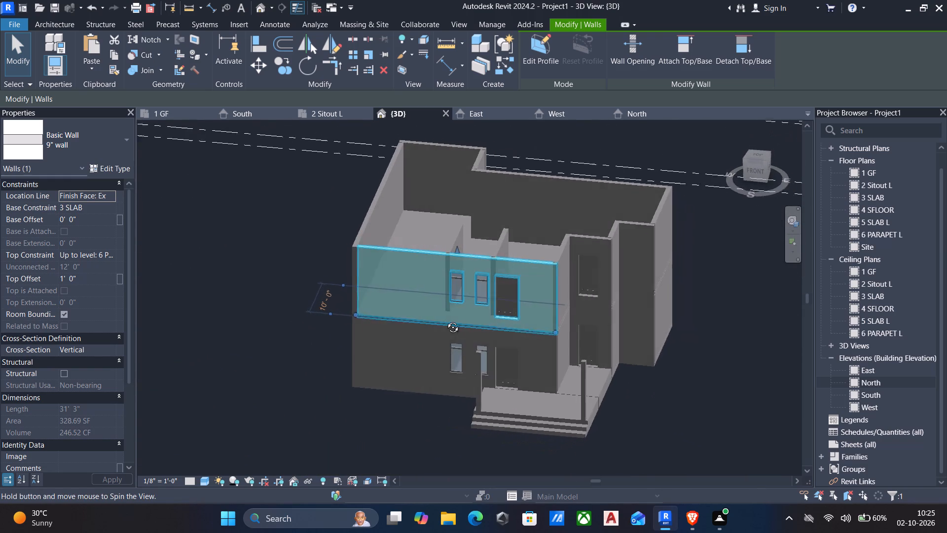
pyautogui.keyDown('shift'); pyautogui.moveTo(445, 320); pyautogui.dragTo(438, 300, button='middle'); pyautogui.keyUp('shift')
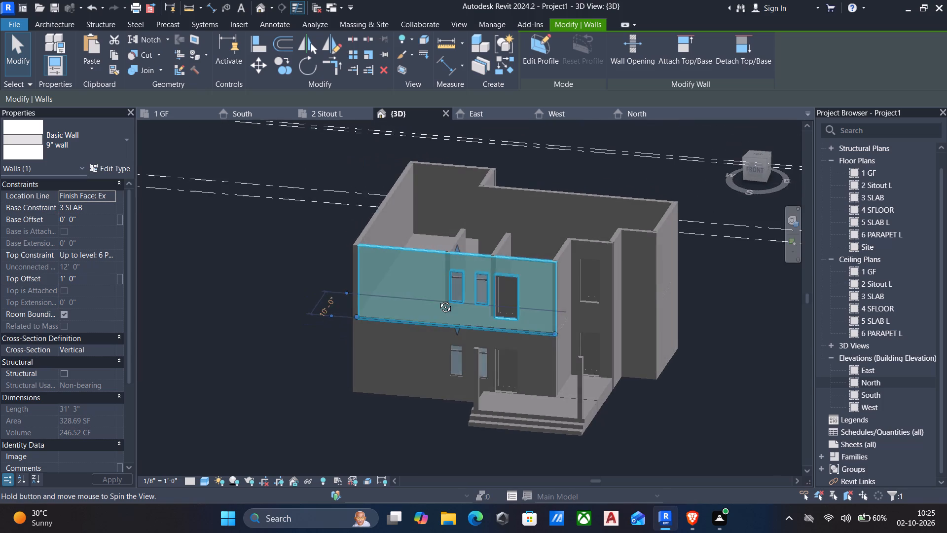
pyautogui.keyDown('shift'); pyautogui.moveTo(438, 300); pyautogui.dragTo(423, 303, button='middle'); pyautogui.keyUp('shift')
pyautogui.keyDown('shift'); pyautogui.middleClick(423, 303); pyautogui.keyUp('shift')
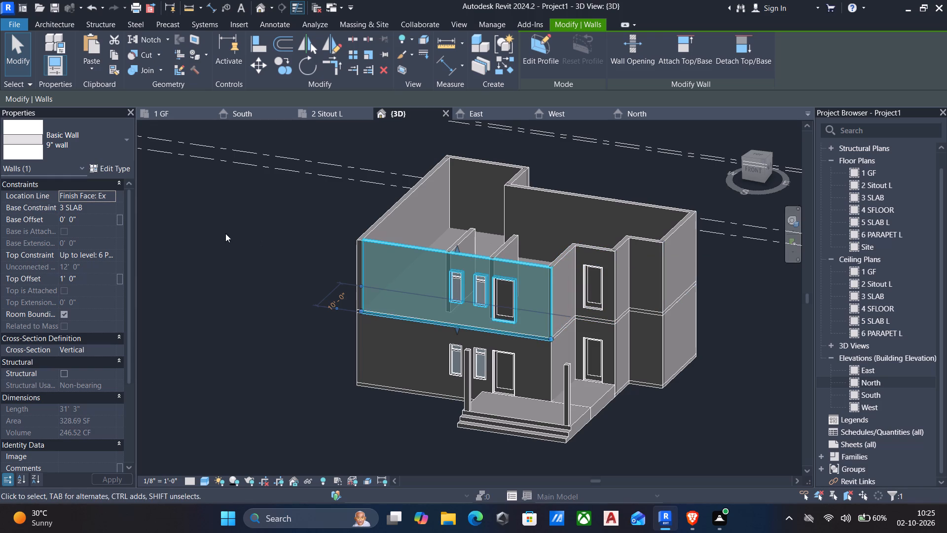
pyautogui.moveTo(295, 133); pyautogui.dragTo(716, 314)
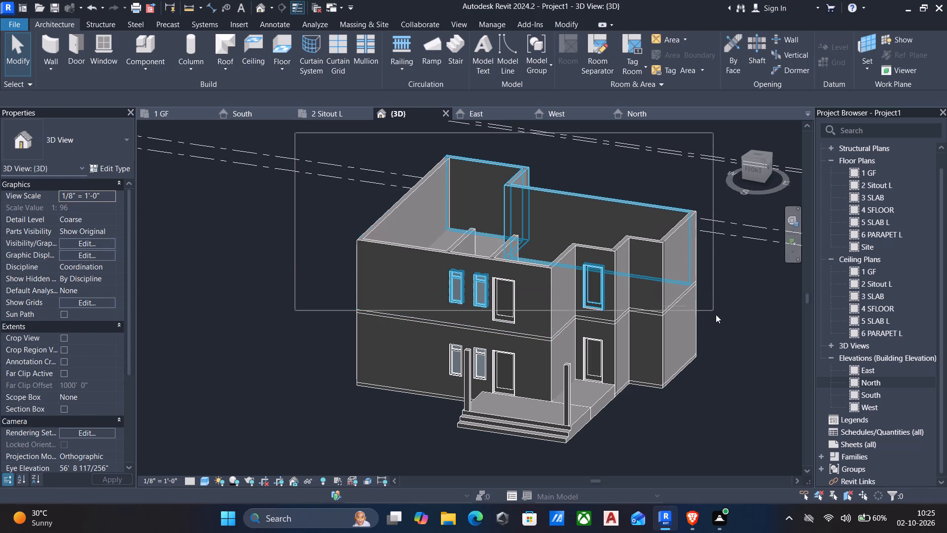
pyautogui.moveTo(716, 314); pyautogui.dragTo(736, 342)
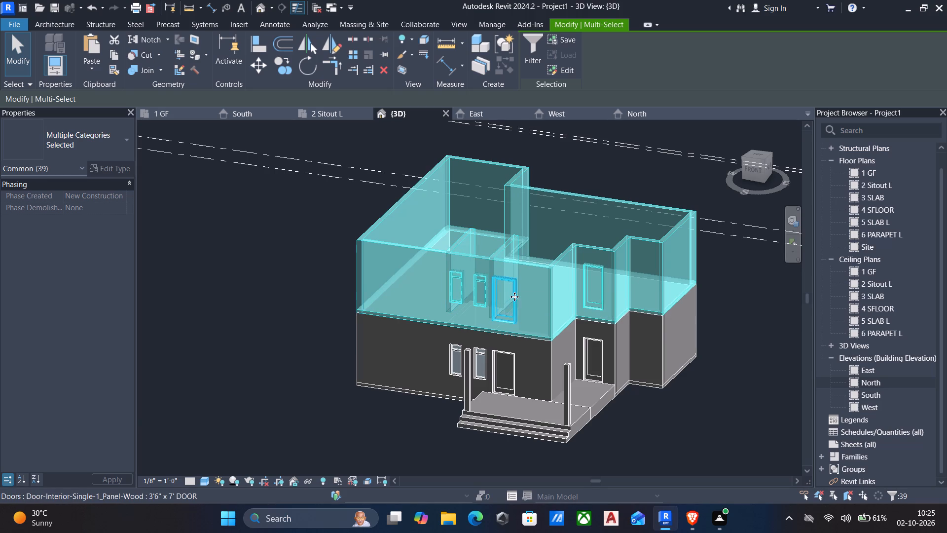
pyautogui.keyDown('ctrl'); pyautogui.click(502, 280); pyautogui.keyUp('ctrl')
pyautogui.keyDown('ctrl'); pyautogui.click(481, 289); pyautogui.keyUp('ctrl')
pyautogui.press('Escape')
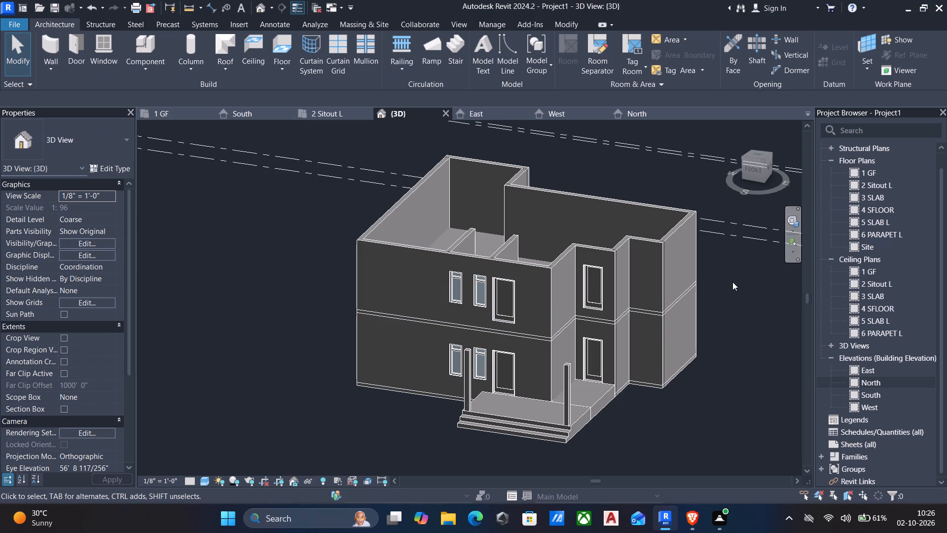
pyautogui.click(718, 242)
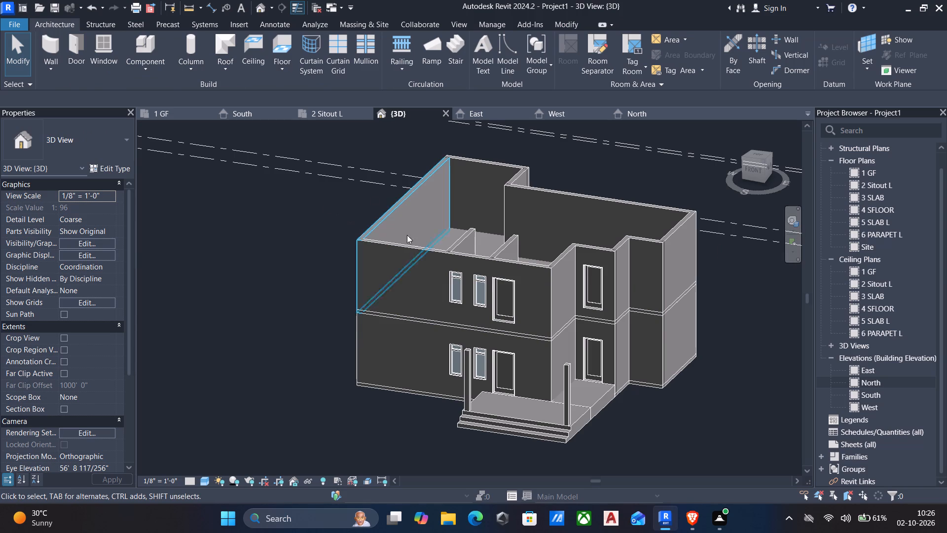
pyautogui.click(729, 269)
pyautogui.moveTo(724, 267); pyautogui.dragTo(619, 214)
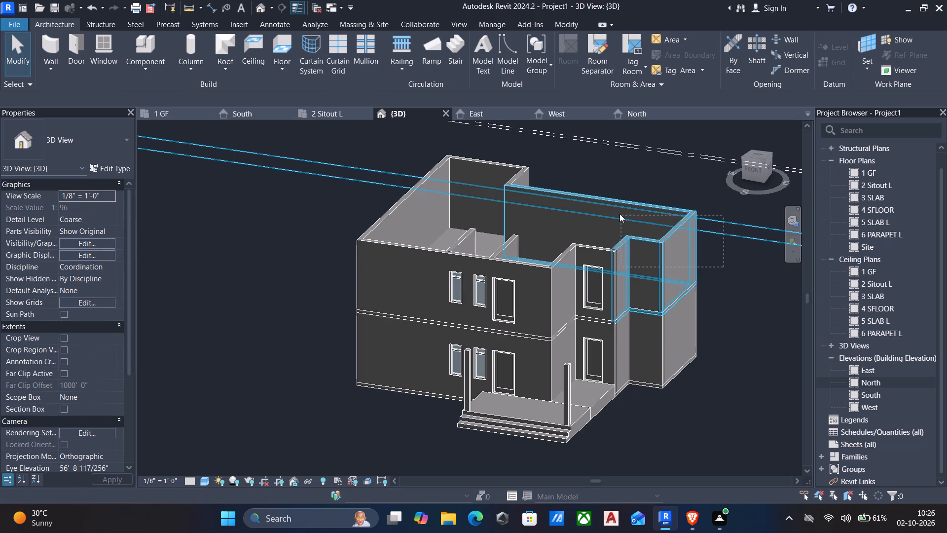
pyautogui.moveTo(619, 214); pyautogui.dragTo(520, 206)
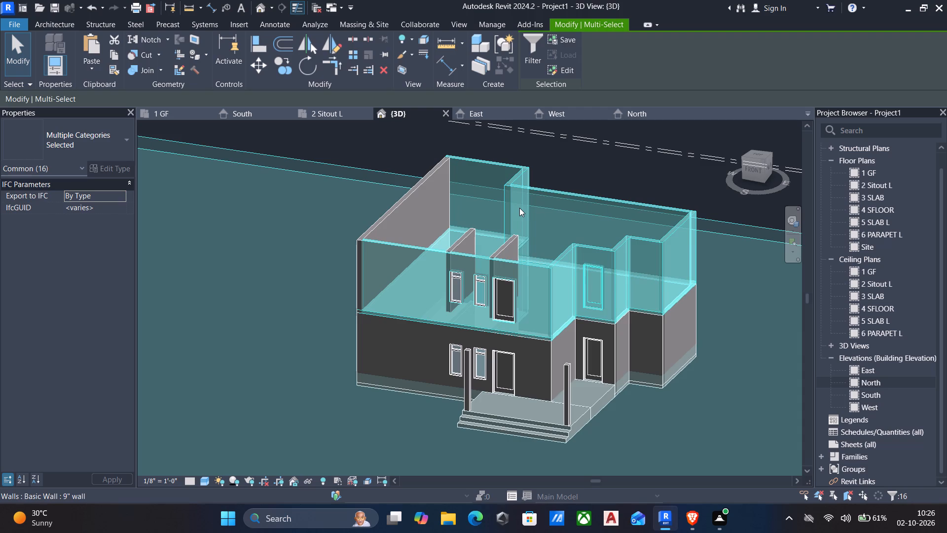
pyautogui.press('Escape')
# Select all twelve upper-storey 9" walls in the 3D view, including the two interior partitions, without the doors, windows and floor.
pyautogui.click(387, 212)
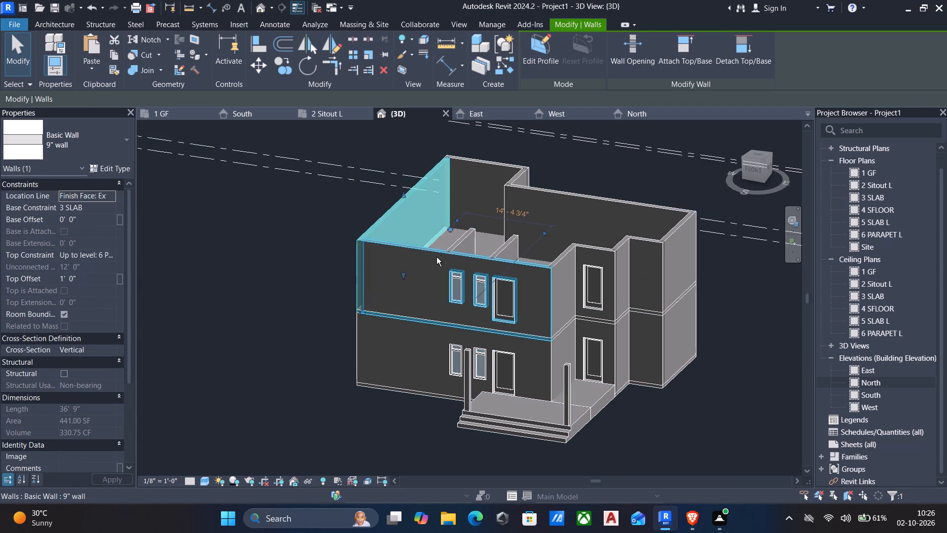
pyautogui.keyDown('ctrl'); pyautogui.click(411, 248); pyautogui.keyUp('ctrl')
pyautogui.keyDown('ctrl'); pyautogui.click(461, 238); pyautogui.keyUp('ctrl')
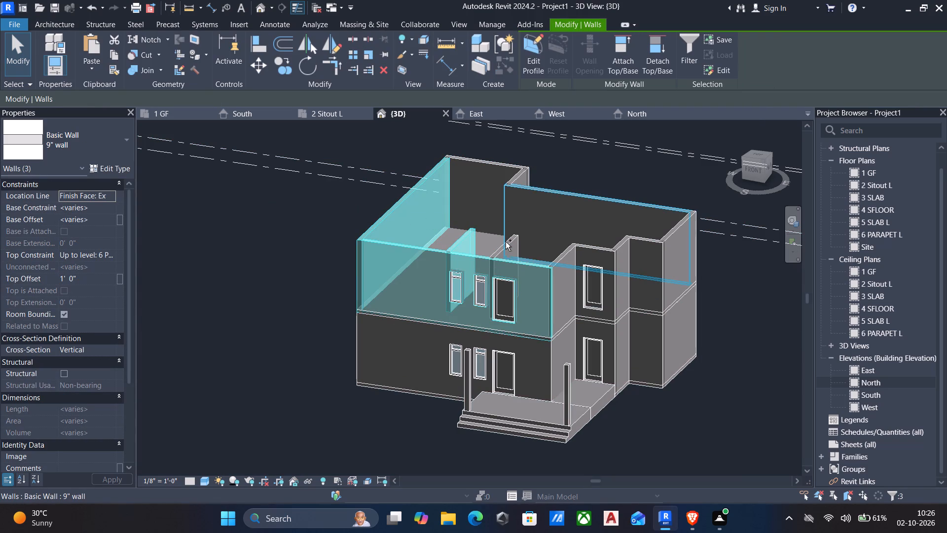
pyautogui.keyDown('ctrl'); pyautogui.click(506, 242); pyautogui.keyUp('ctrl')
pyautogui.keyDown('ctrl'); pyautogui.click(493, 165); pyautogui.keyUp('ctrl')
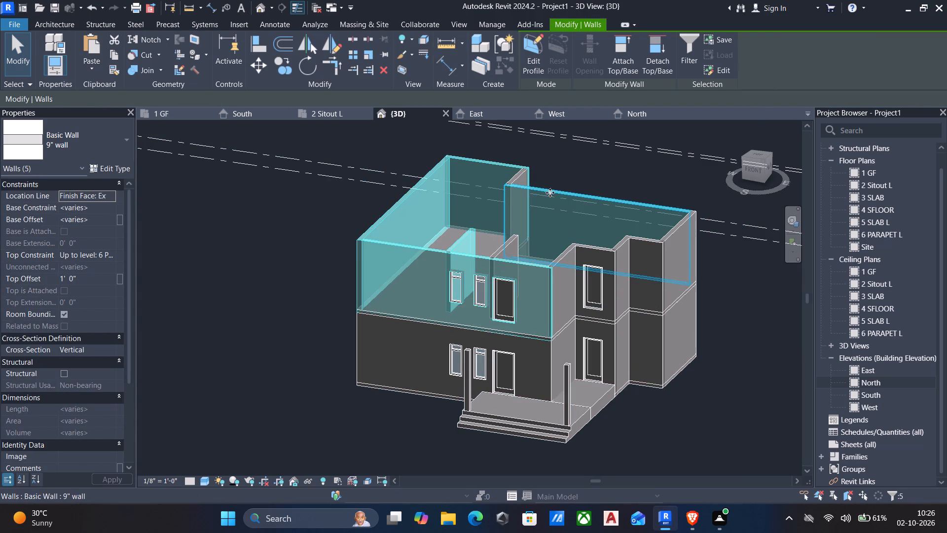
pyautogui.keyDown('ctrl'); pyautogui.scroll(4, 510, 172); pyautogui.keyUp('ctrl')
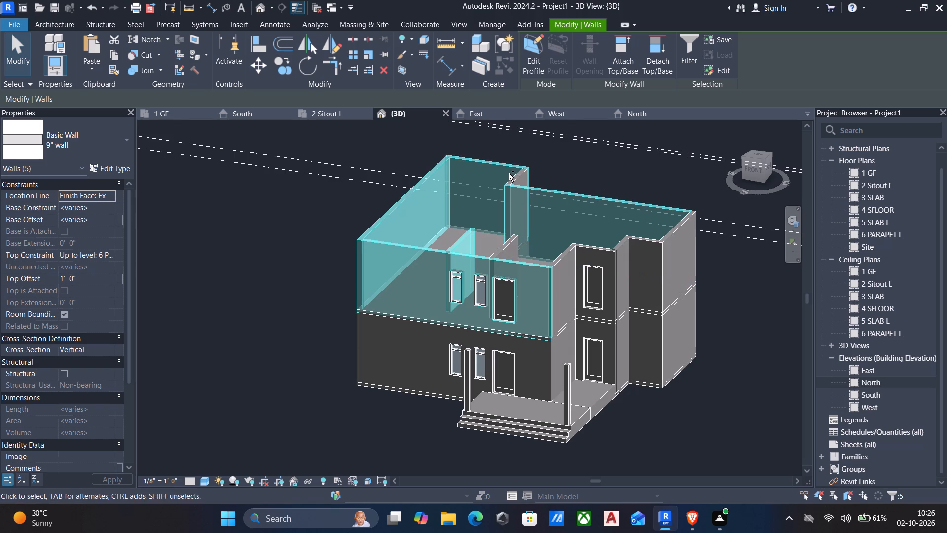
pyautogui.keyDown('ctrl'); pyautogui.click(510, 178); pyautogui.keyUp('ctrl')
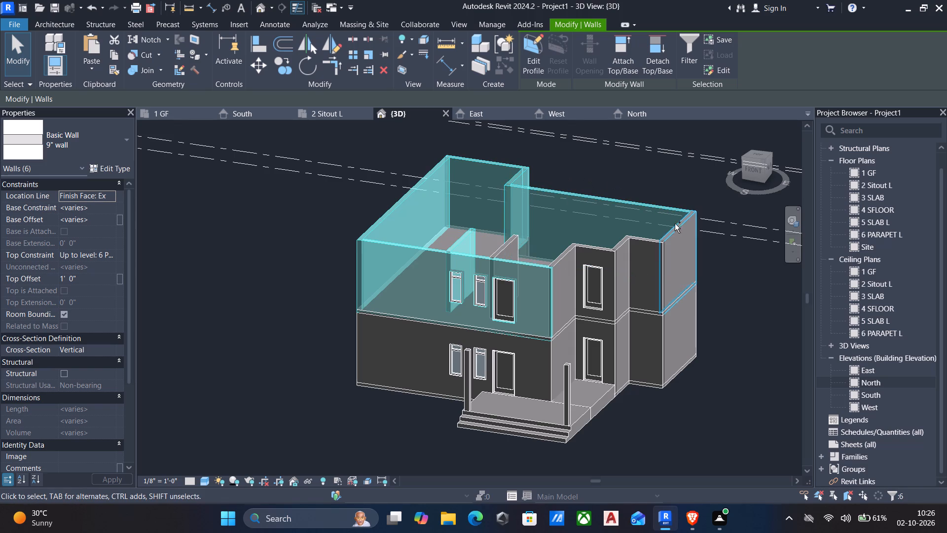
pyautogui.keyDown('ctrl'); pyautogui.click(678, 228); pyautogui.keyUp('ctrl')
pyautogui.keyDown('ctrl'); pyautogui.click(634, 244); pyautogui.keyUp('ctrl')
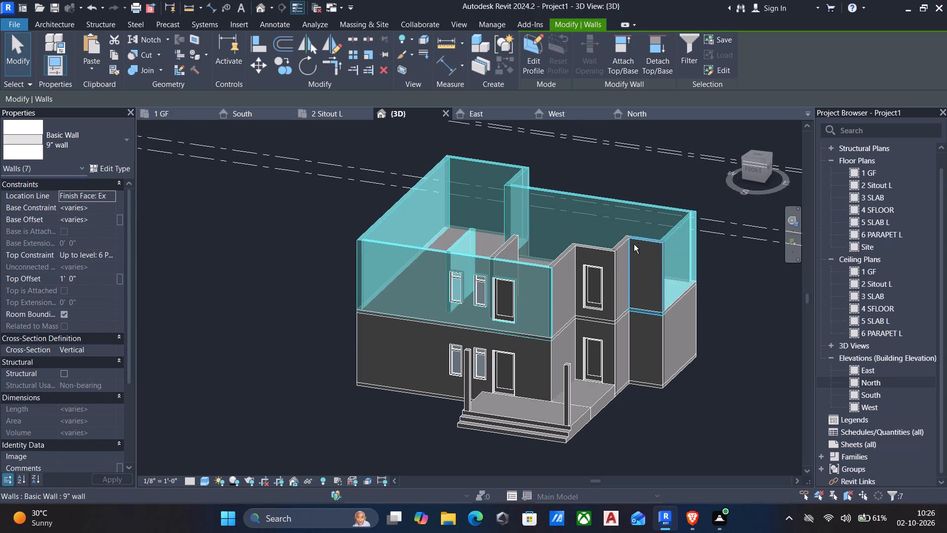
pyautogui.keyDown('ctrl'); pyautogui.click(618, 245); pyautogui.keyUp('ctrl')
pyautogui.keyDown('ctrl'); pyautogui.click(595, 244); pyautogui.keyUp('ctrl')
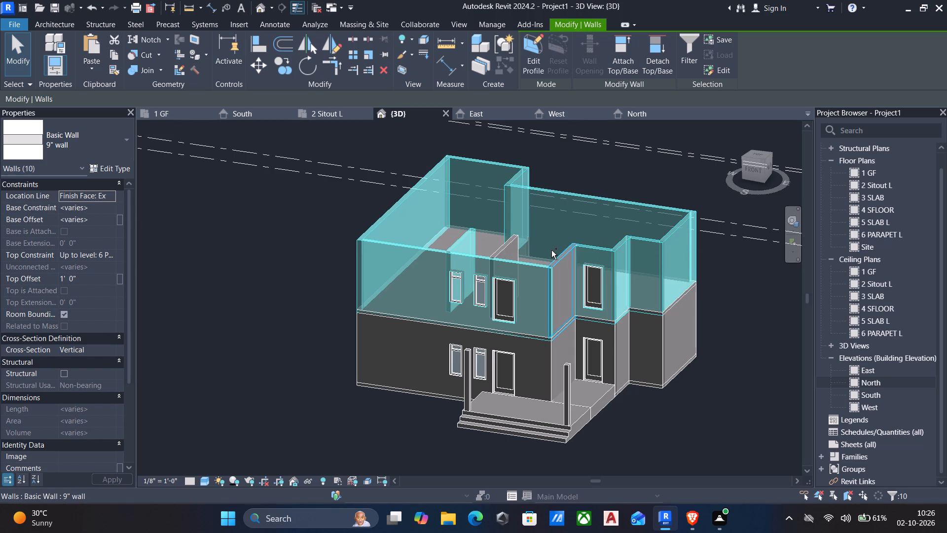
pyautogui.keyDown('ctrl'); pyautogui.click(556, 260); pyautogui.keyUp('ctrl')
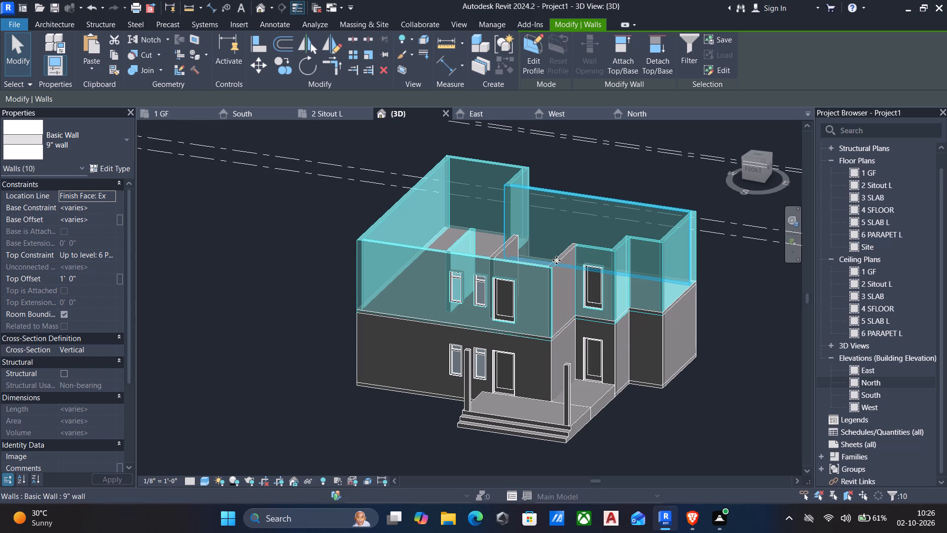
pyautogui.keyDown('ctrl'); pyautogui.click(565, 252); pyautogui.keyUp('ctrl')
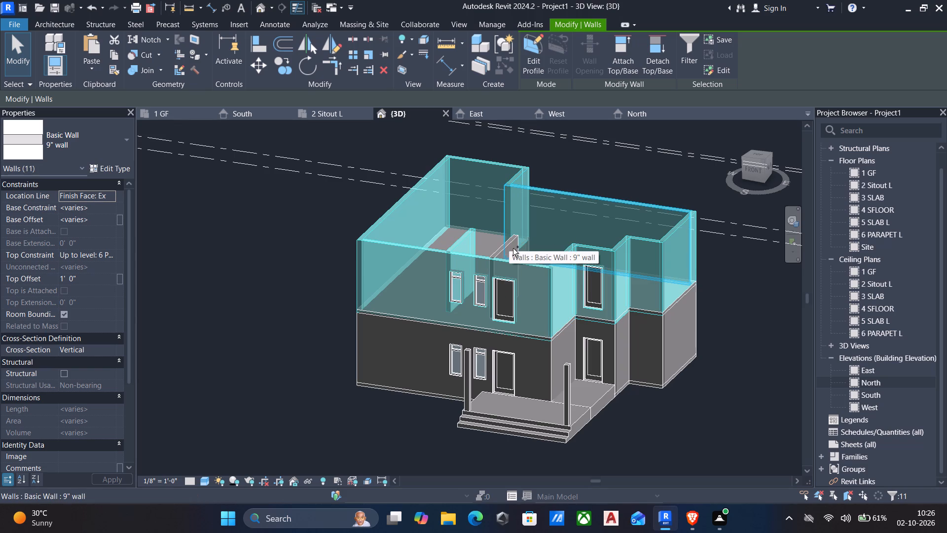
pyautogui.keyDown('ctrl'); pyautogui.click(513, 248); pyautogui.keyUp('ctrl')
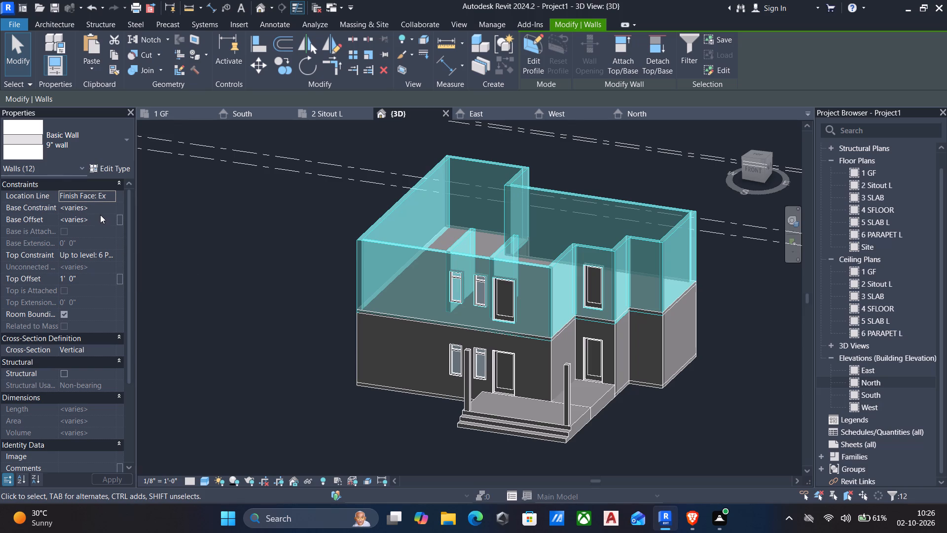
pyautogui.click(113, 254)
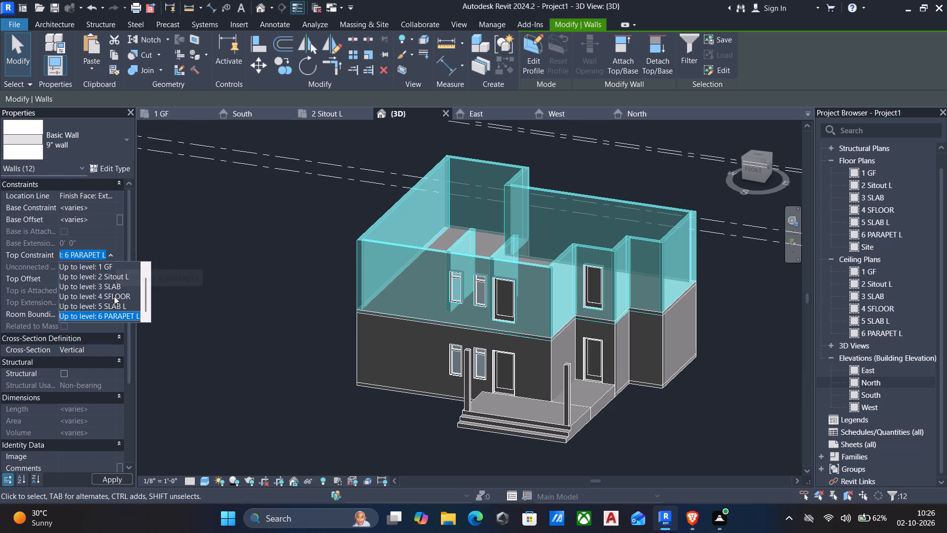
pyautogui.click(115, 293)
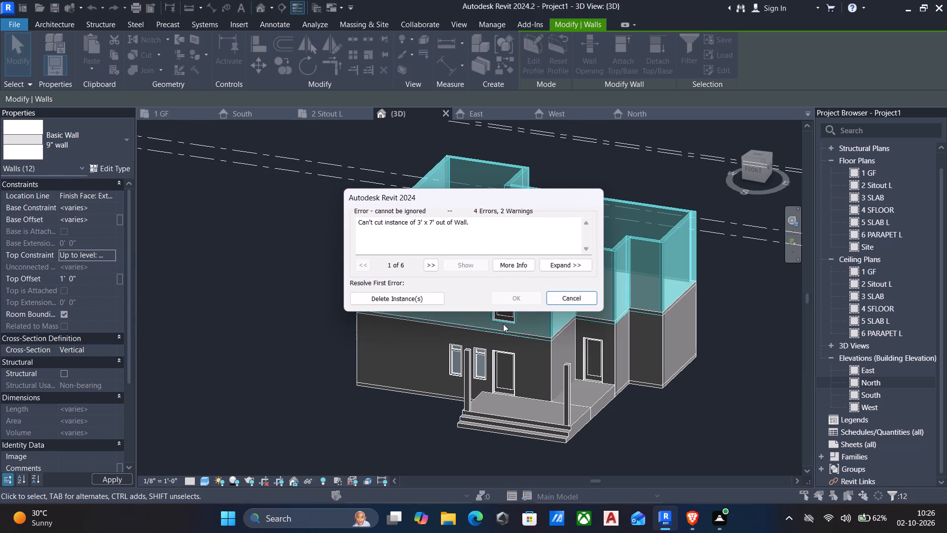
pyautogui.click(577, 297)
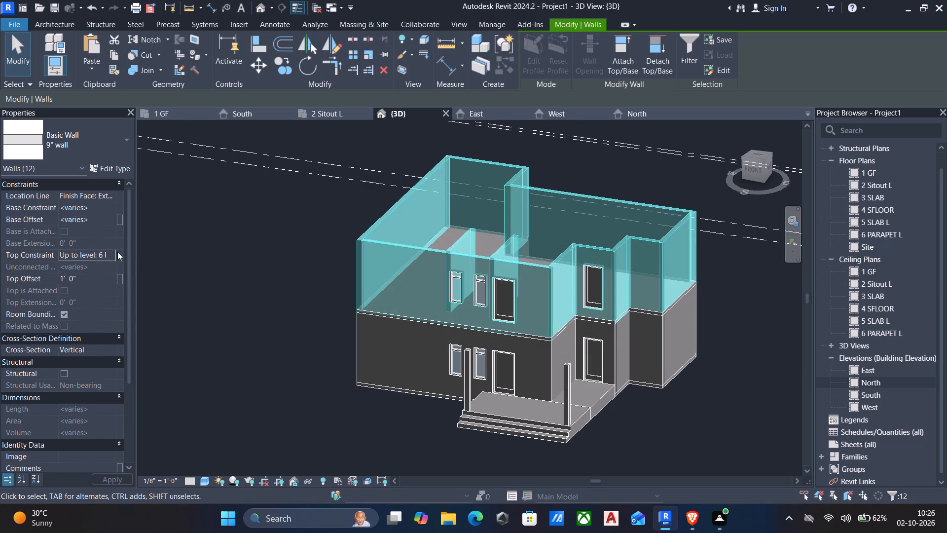
# Set the selected upper-storey walls' top constraint to Up to level: 5 SLAB L.
pyautogui.click(111, 255)
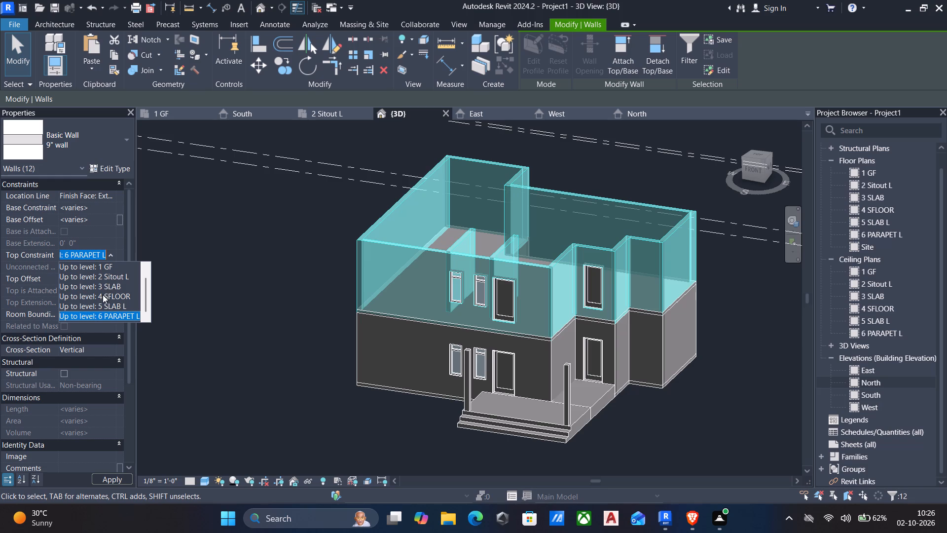
pyautogui.click(102, 303)
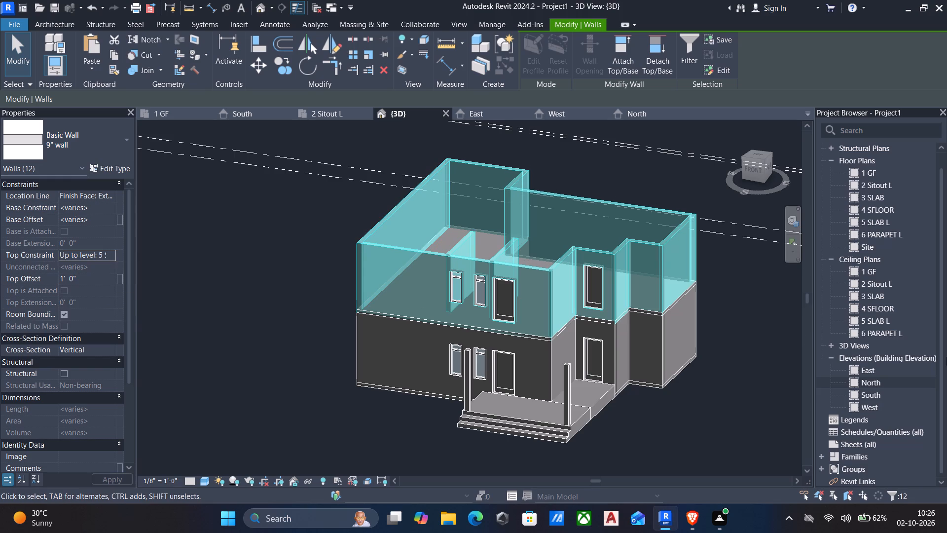
# Examine the selected upper-storey walls' top and base against the level lines in the North elevation.
pyautogui.doubleClick(865, 383)
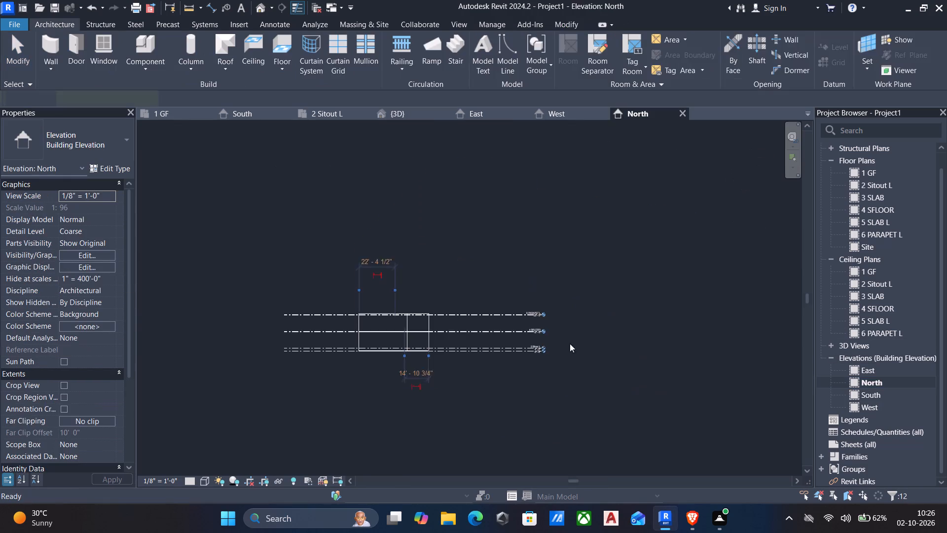
pyautogui.scroll(10, 384, 314)
pyautogui.scroll(4, 421, 284)
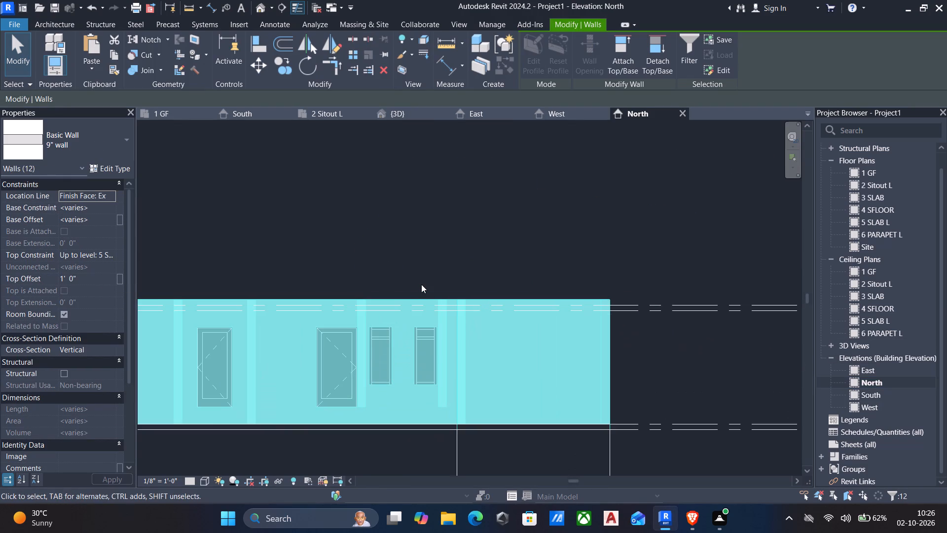
pyautogui.scroll(-6, 427, 299)
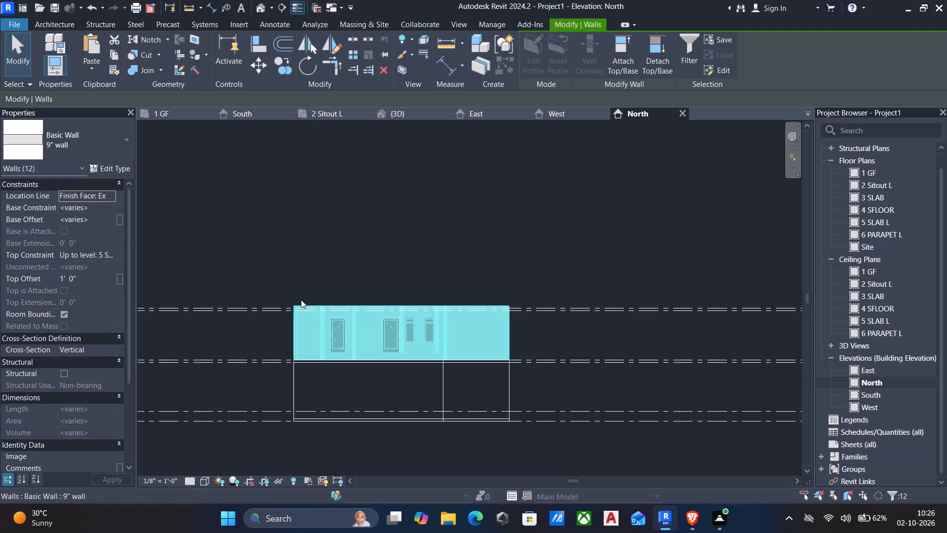
pyautogui.scroll(-2, 536, 312)
pyautogui.moveTo(571, 317); pyautogui.dragTo(482, 325, button='middle')
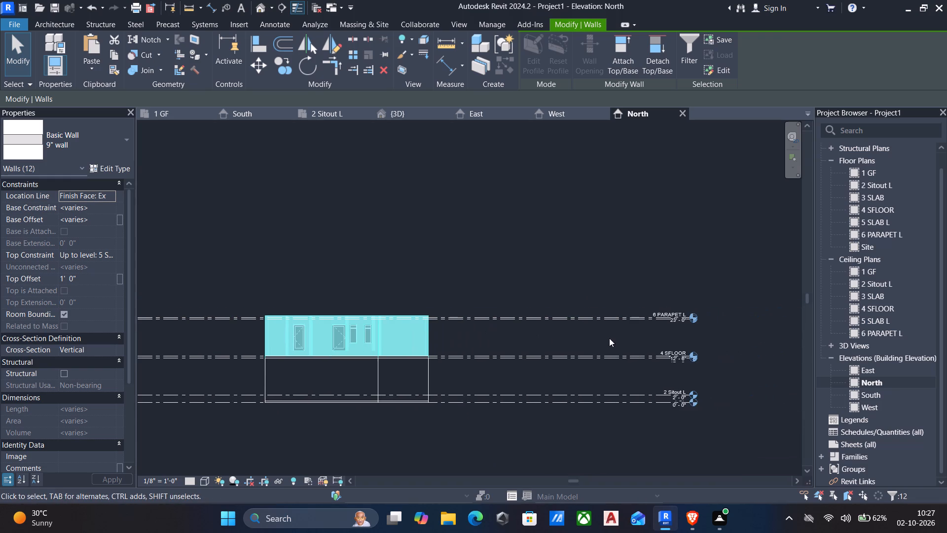
# Add an elbow to the 6 PARAPET L level head in the North elevation and move it up, clear of the 5 SLAB L label.
pyautogui.scroll(10, 663, 326)
pyautogui.scroll(2, 667, 264)
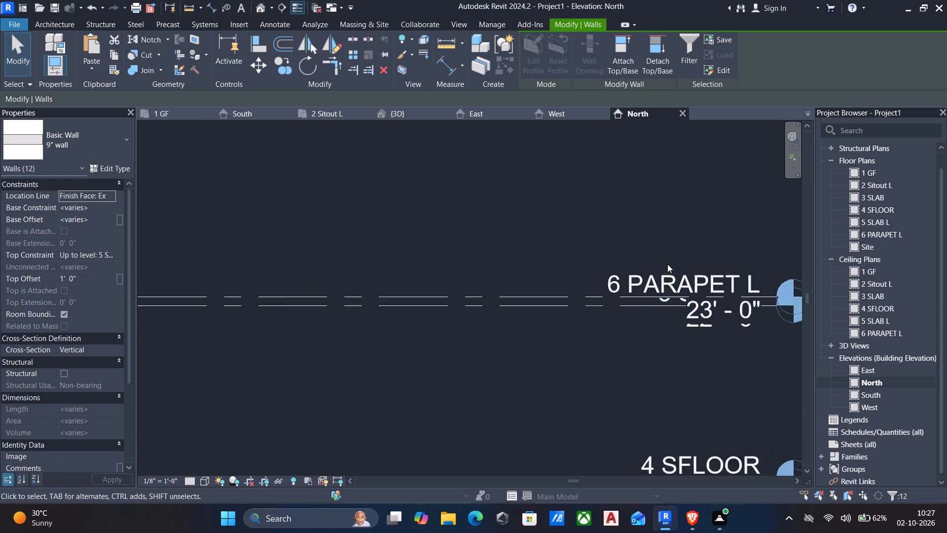
pyautogui.scroll(2, 667, 264)
pyautogui.scroll(-10, 666, 265)
pyautogui.moveTo(657, 305); pyautogui.dragTo(636, 286, button='middle')
pyautogui.scroll(5, 636, 286)
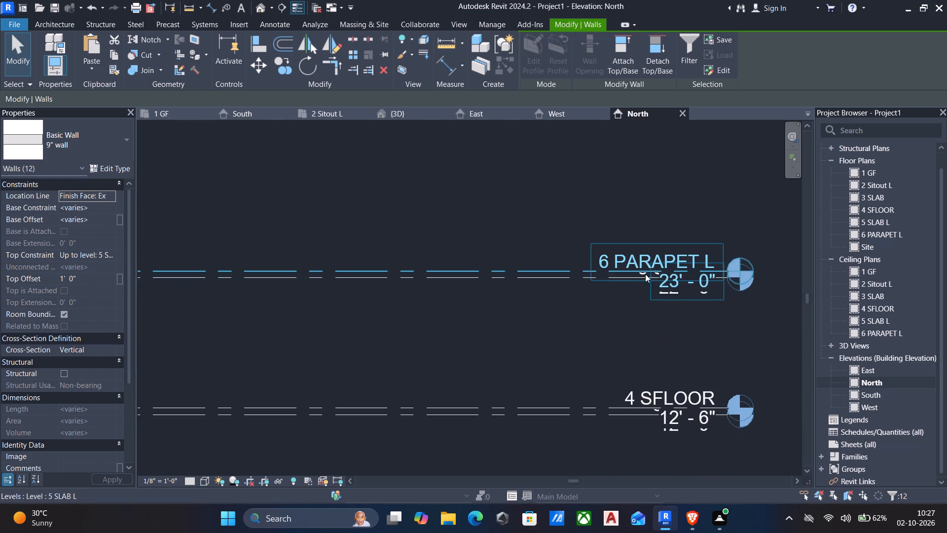
pyautogui.press('Escape')
pyautogui.click(554, 269)
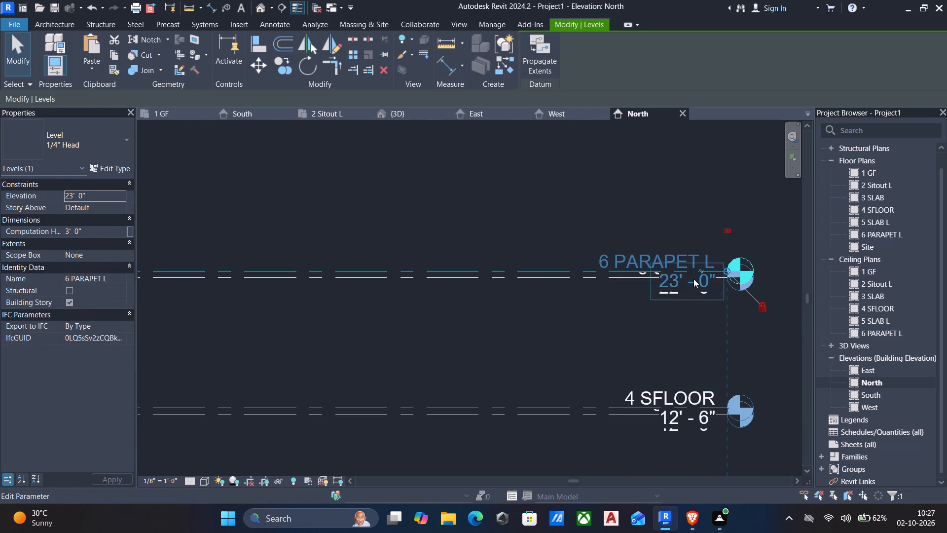
pyautogui.click(700, 270)
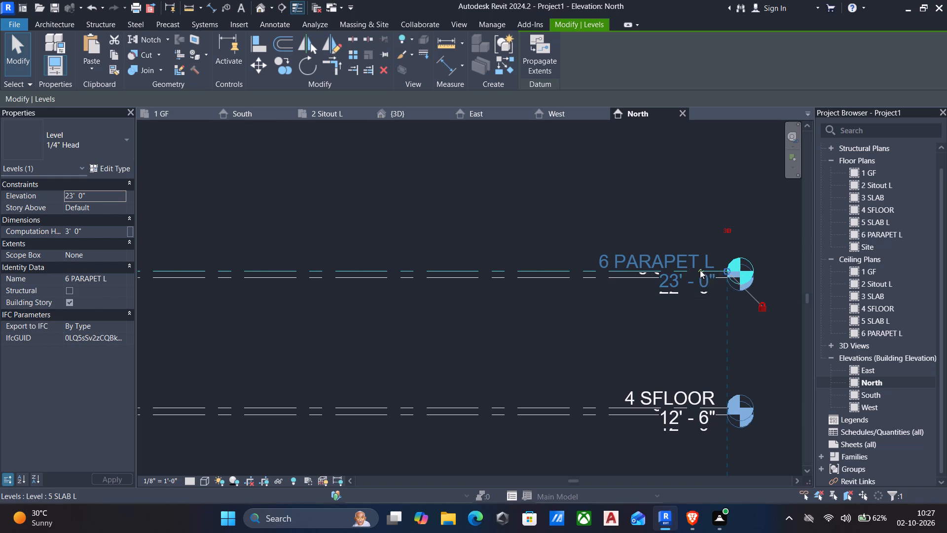
pyautogui.moveTo(700, 296); pyautogui.dragTo(683, 214)
pyautogui.press('Escape')
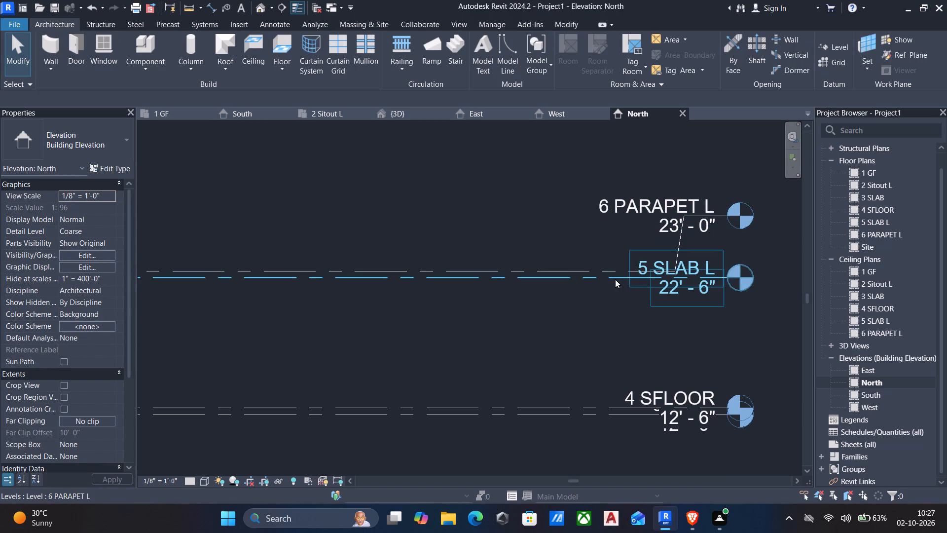
# Add an elbow to the 5 SLAB L level head and move it down, below its level line and apart from the 6 PARAPET L head.
pyautogui.click(612, 279)
pyautogui.click(701, 278)
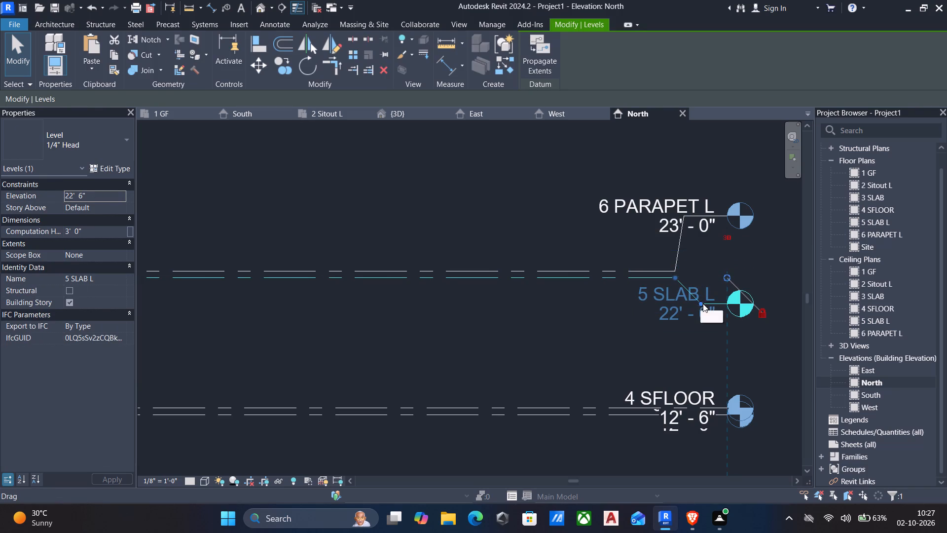
pyautogui.moveTo(703, 304); pyautogui.dragTo(661, 336)
pyautogui.scroll(-5, 578, 335)
pyautogui.moveTo(582, 332); pyautogui.dragTo(695, 272, button='middle')
pyautogui.scroll(-1, 552, 286)
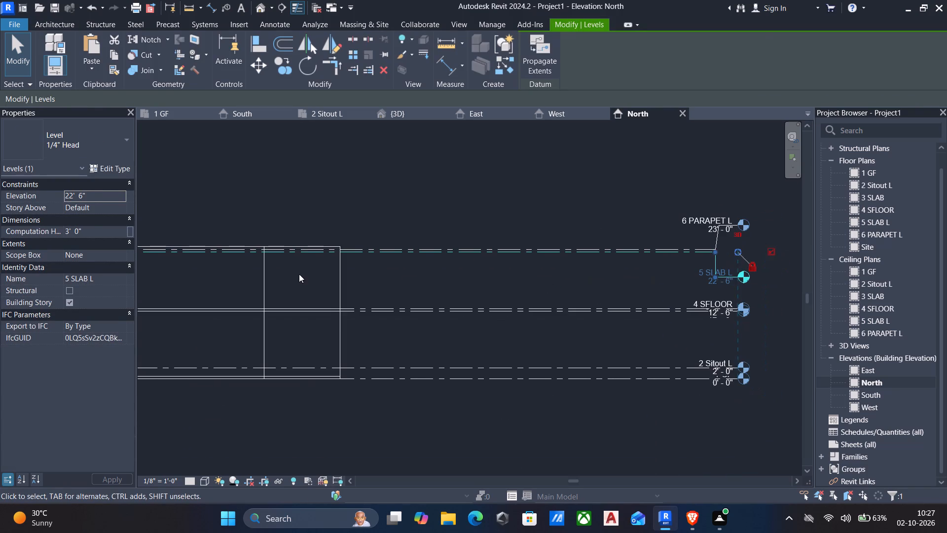
pyautogui.press('Escape')
# Examine the upper-storey walls' top and base against the 5 SLAB L and 6 PARAPET L level lines in the North elevation.
pyautogui.scroll(-2, 281, 259)
pyautogui.moveTo(282, 259); pyautogui.dragTo(403, 269, button='middle')
pyautogui.scroll(1, 432, 315)
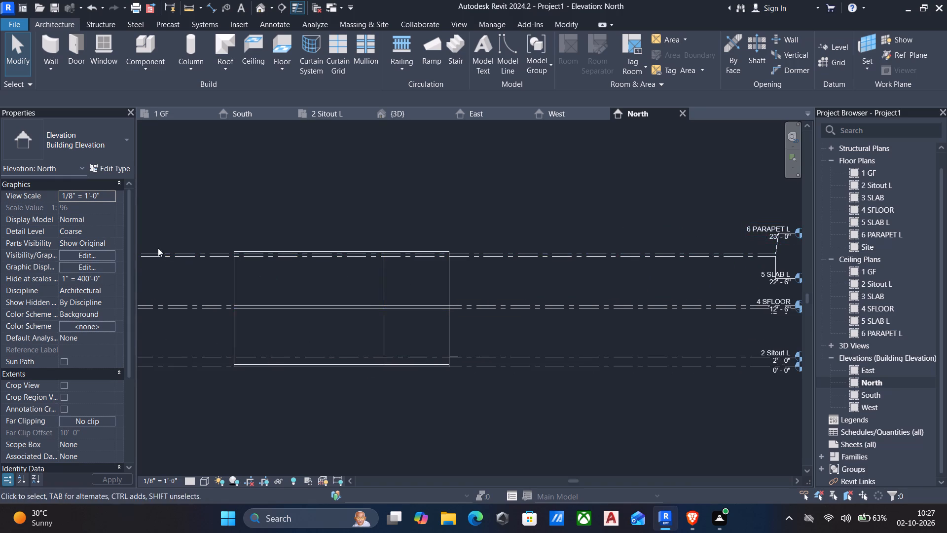
pyautogui.click(186, 258)
pyautogui.scroll(-1, 209, 283)
pyautogui.moveTo(220, 288); pyautogui.dragTo(271, 290, button='middle')
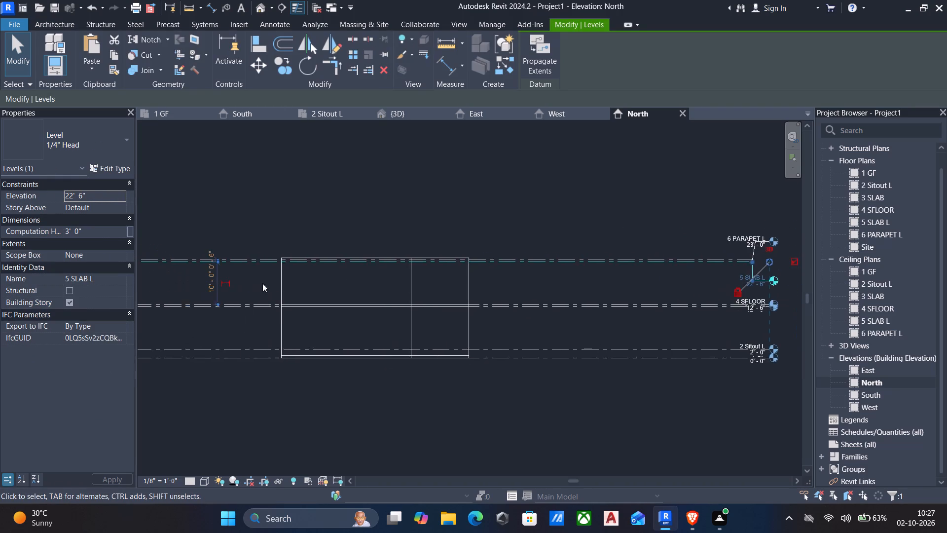
pyautogui.scroll(6, 255, 280)
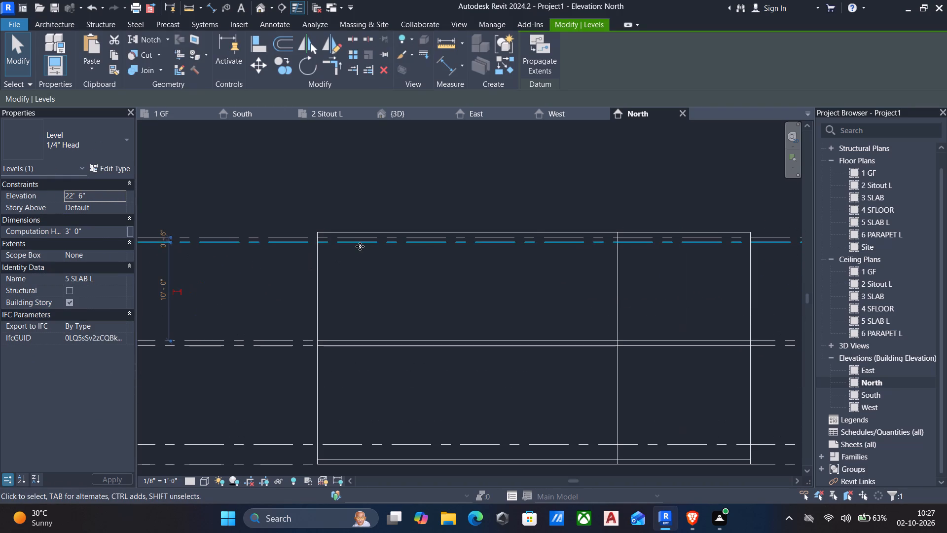
pyautogui.scroll(4, 360, 246)
pyautogui.press('Escape')
pyautogui.scroll(-3, 317, 238)
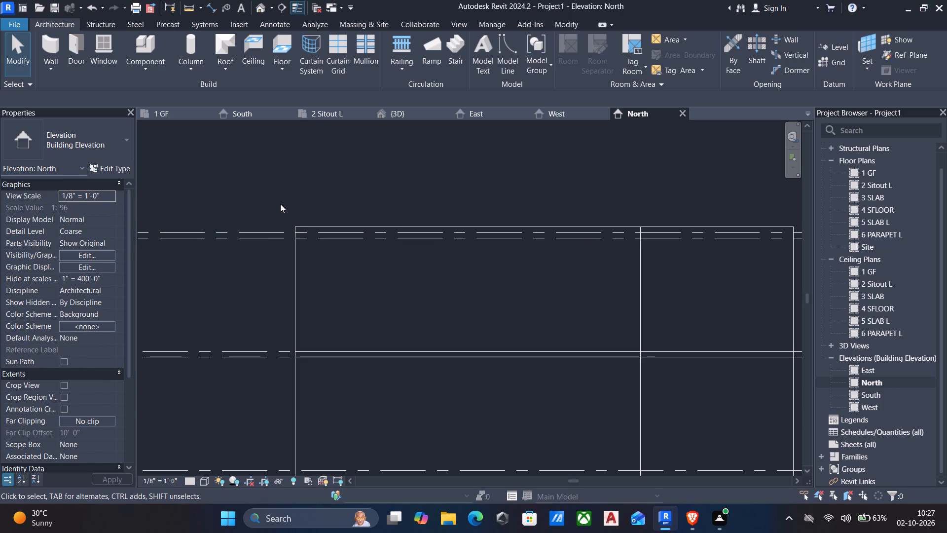
pyautogui.moveTo(280, 202); pyautogui.dragTo(601, 276)
pyautogui.moveTo(472, 253); pyautogui.dragTo(414, 252, button='middle')
pyautogui.scroll(-1, 414, 252)
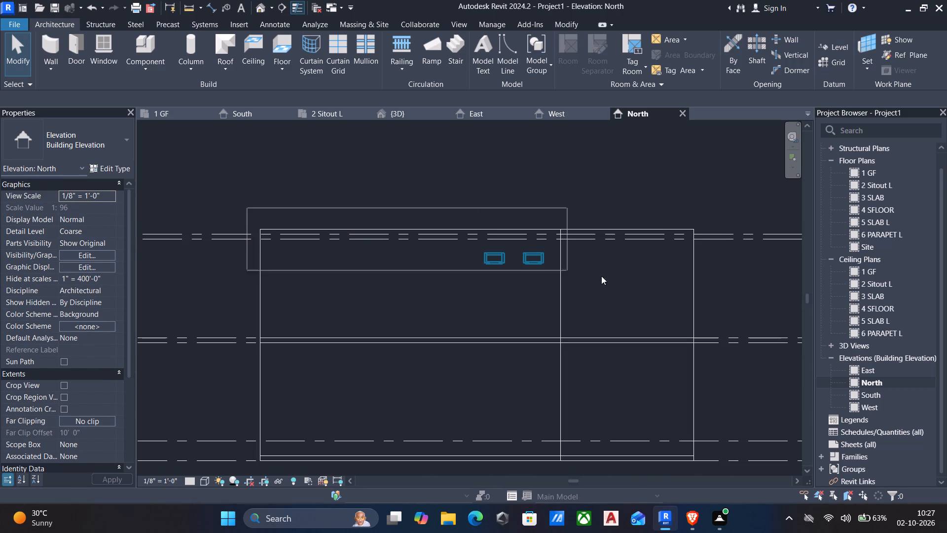
pyautogui.moveTo(601, 276); pyautogui.dragTo(741, 242)
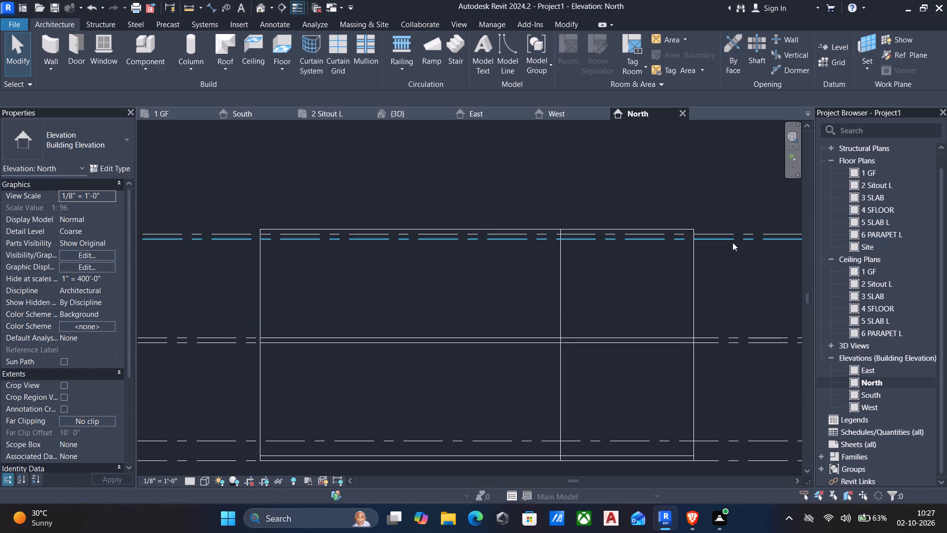
pyautogui.click(405, 229)
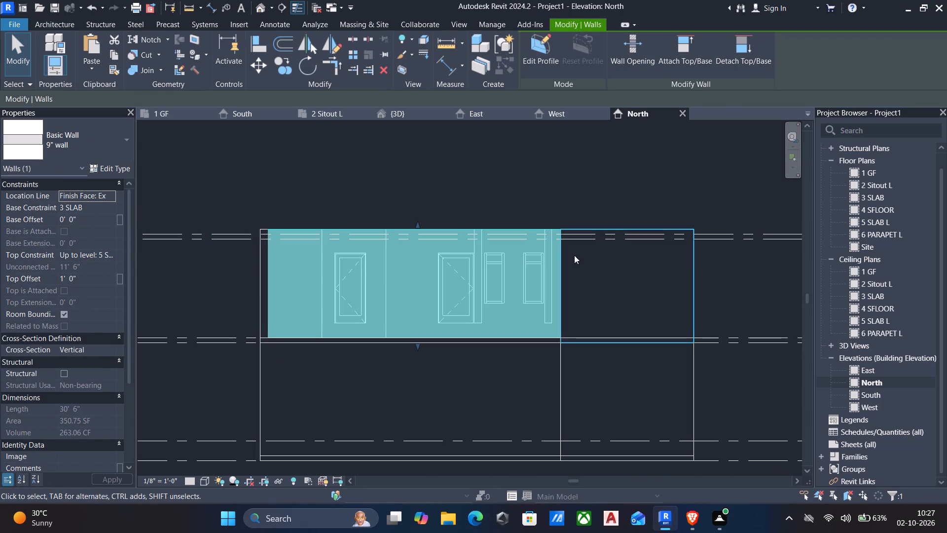
pyautogui.click(621, 227)
pyautogui.press('Escape')
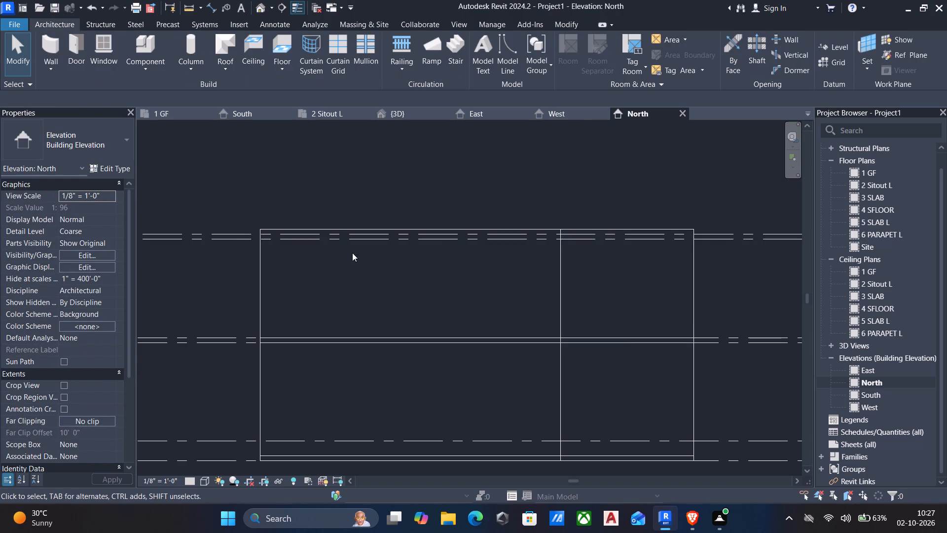
pyautogui.scroll(-4, 289, 255)
pyautogui.keyDown('shift'); pyautogui.moveTo(284, 268); pyautogui.dragTo(304, 285, button='middle'); pyautogui.keyUp('shift')
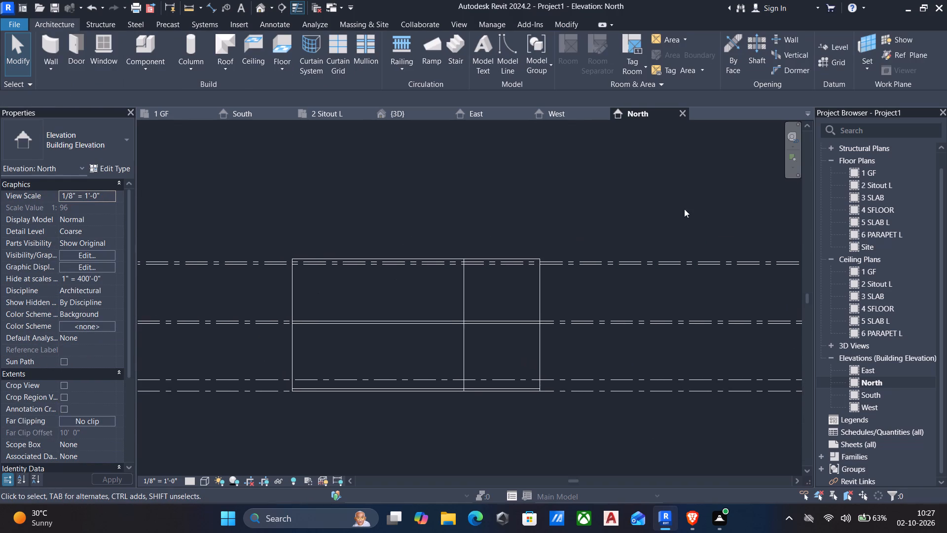
# Examine the upper storey's front door, windows and the floor slab between storeys in the 3D view.
pyautogui.click(396, 112)
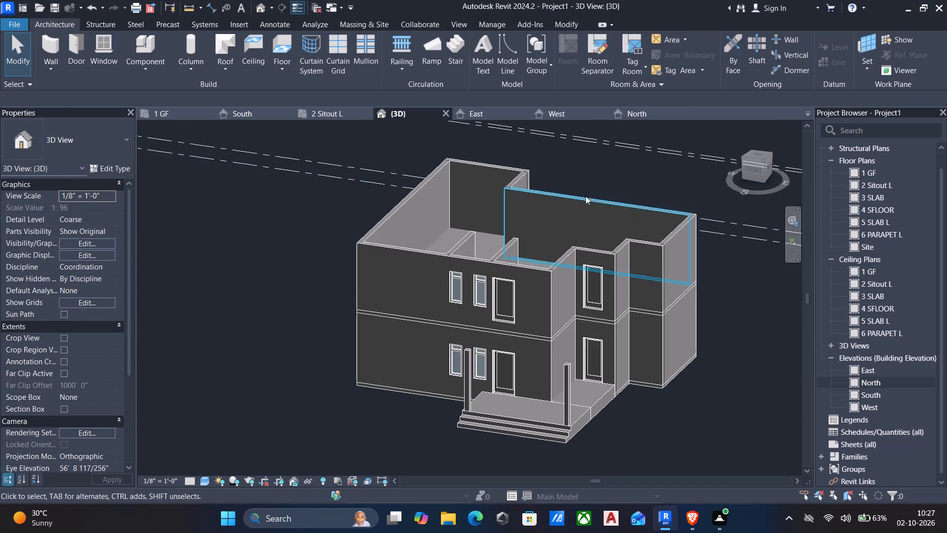
pyautogui.scroll(-3, 581, 200)
pyautogui.moveTo(565, 205); pyautogui.dragTo(553, 246, button='middle')
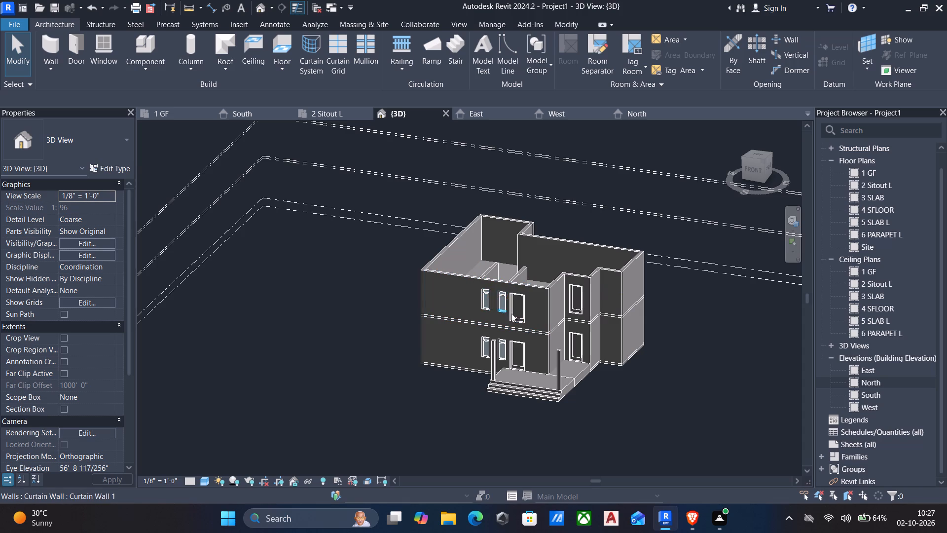
pyautogui.scroll(10, 513, 322)
pyautogui.moveTo(520, 320); pyautogui.dragTo(522, 306, button='middle')
pyautogui.scroll(1, 520, 320)
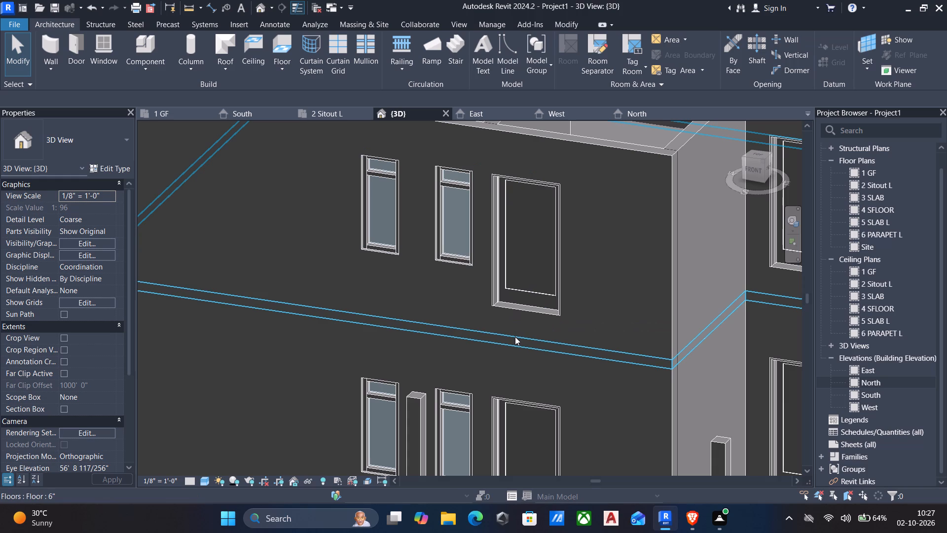
pyautogui.scroll(-3, 515, 337)
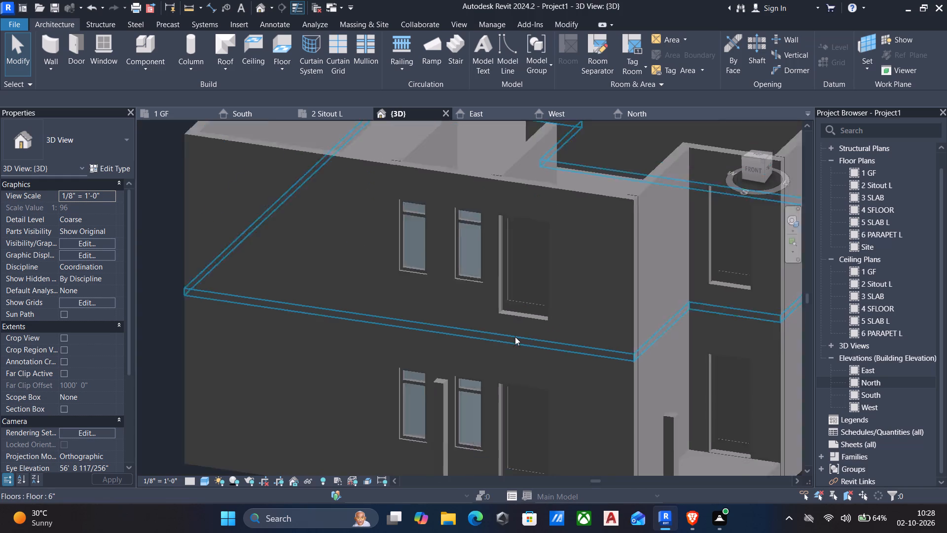
pyautogui.scroll(-3, 515, 337)
pyautogui.moveTo(523, 321); pyautogui.dragTo(491, 302, button='middle')
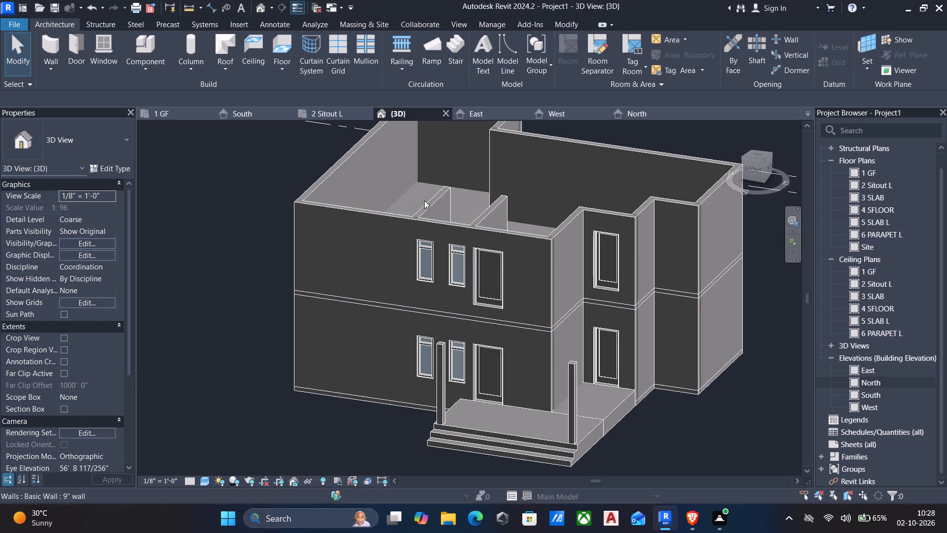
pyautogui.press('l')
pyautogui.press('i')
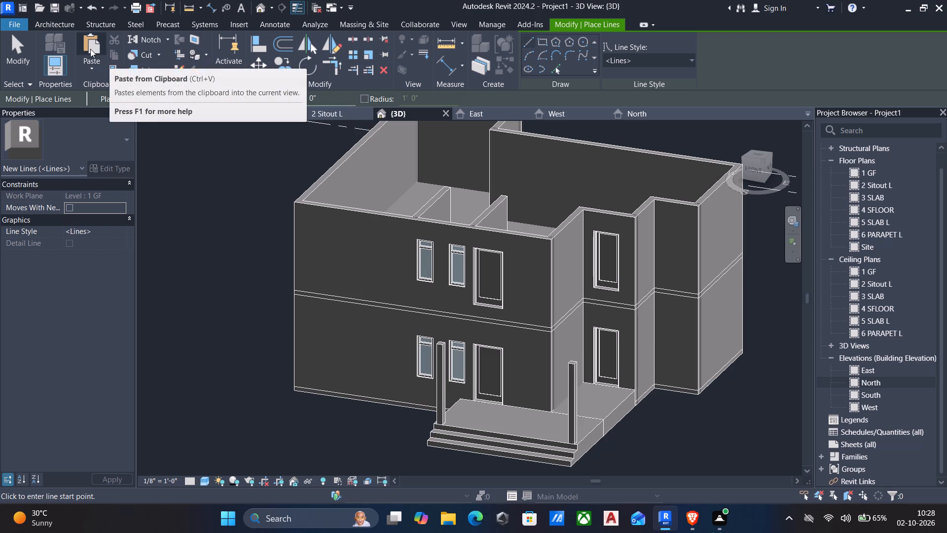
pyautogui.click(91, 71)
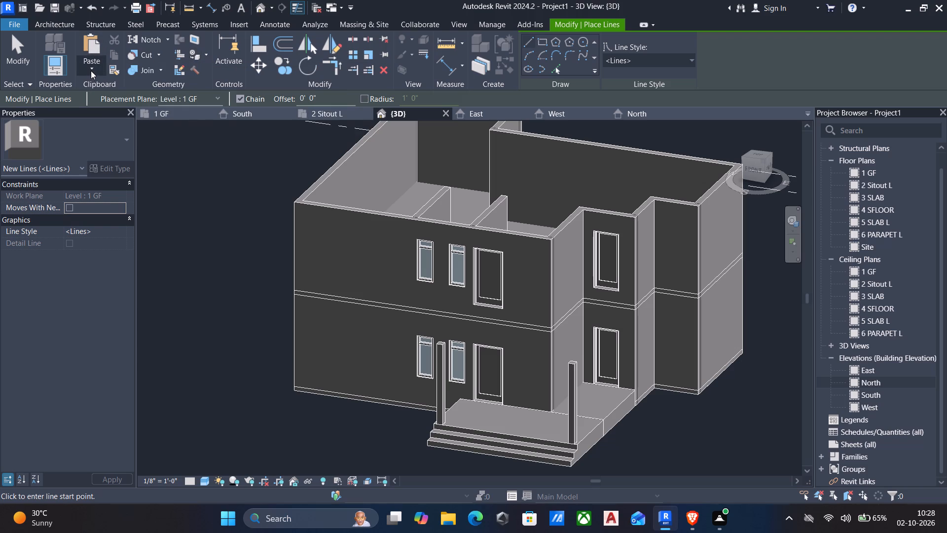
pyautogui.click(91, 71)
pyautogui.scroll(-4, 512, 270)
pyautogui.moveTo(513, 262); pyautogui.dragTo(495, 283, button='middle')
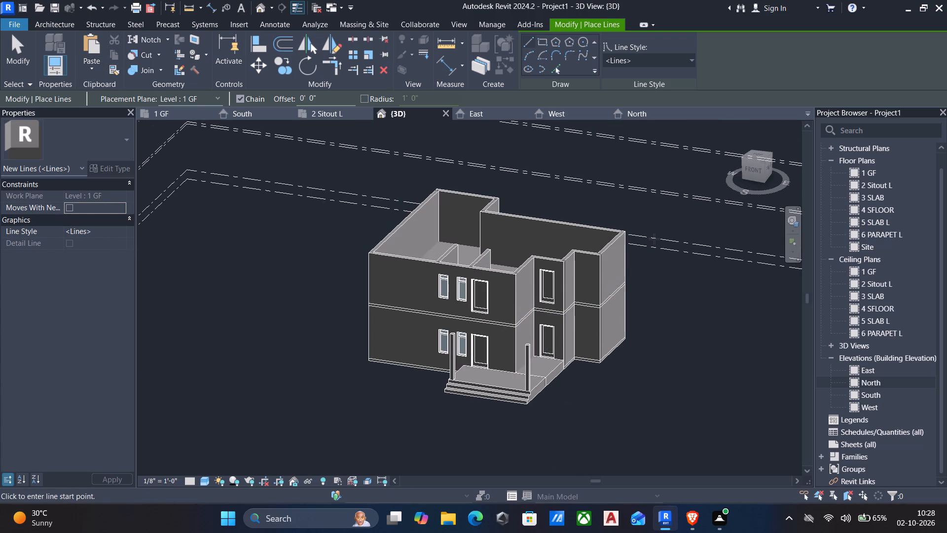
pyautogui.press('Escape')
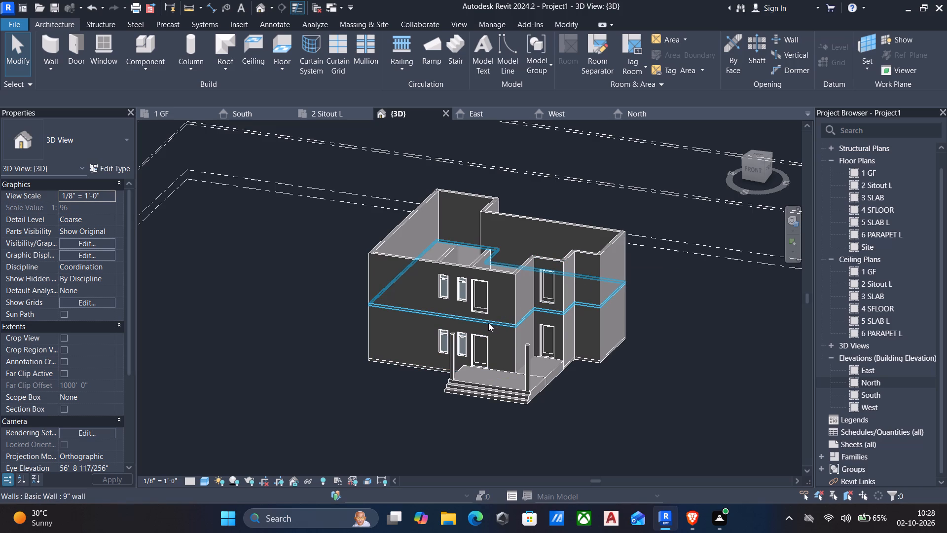
# Lower the upper-storey 3'6" x 7' door beside the two front windows to a sill height of 0' 0" on 4 SFLOOR.
pyautogui.scroll(2, 528, 406)
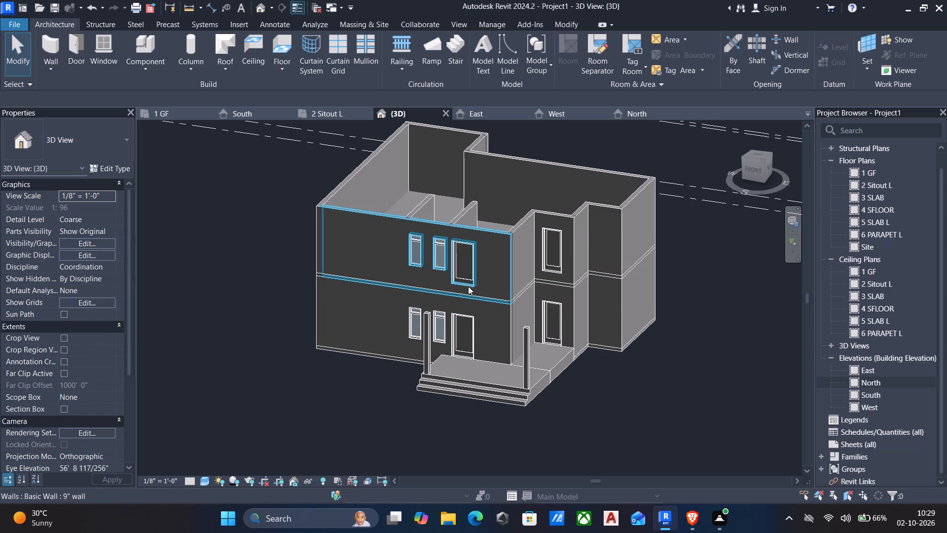
pyautogui.click(465, 285)
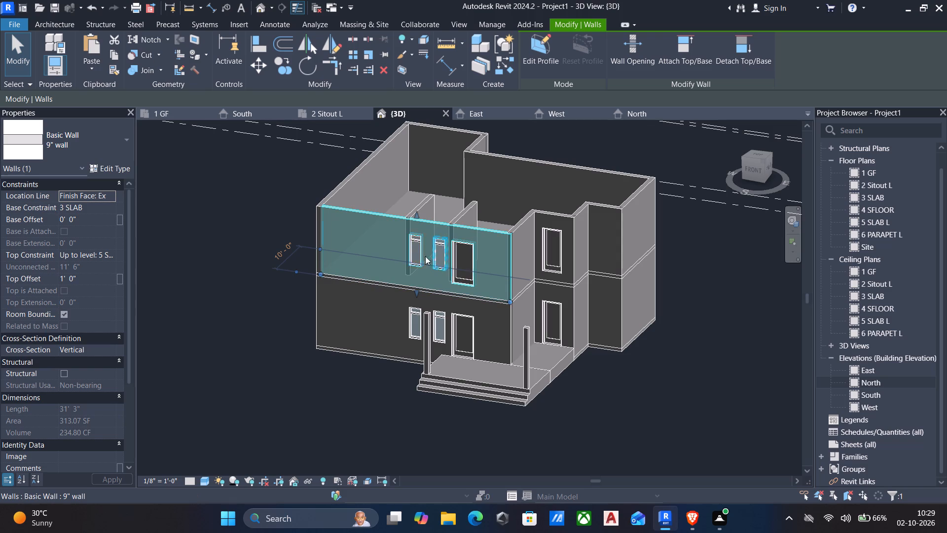
pyautogui.press('Escape')
pyautogui.click(460, 281)
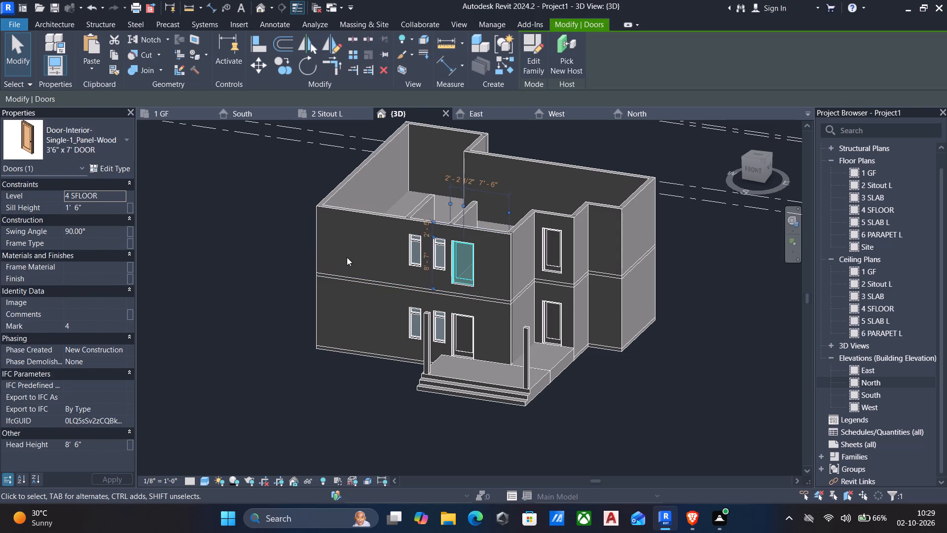
pyautogui.press('Down')
pyautogui.press('Down')
pyautogui.press('Down')
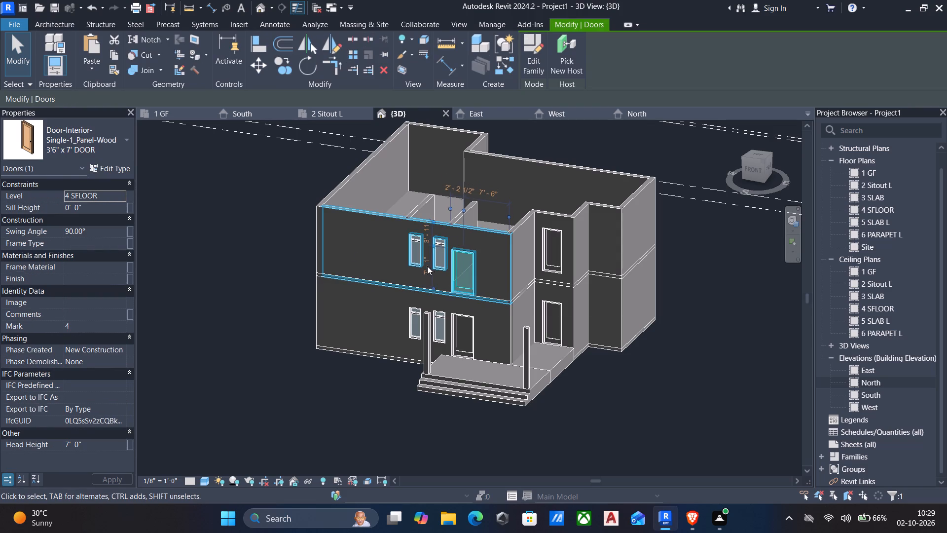
pyautogui.press('Escape')
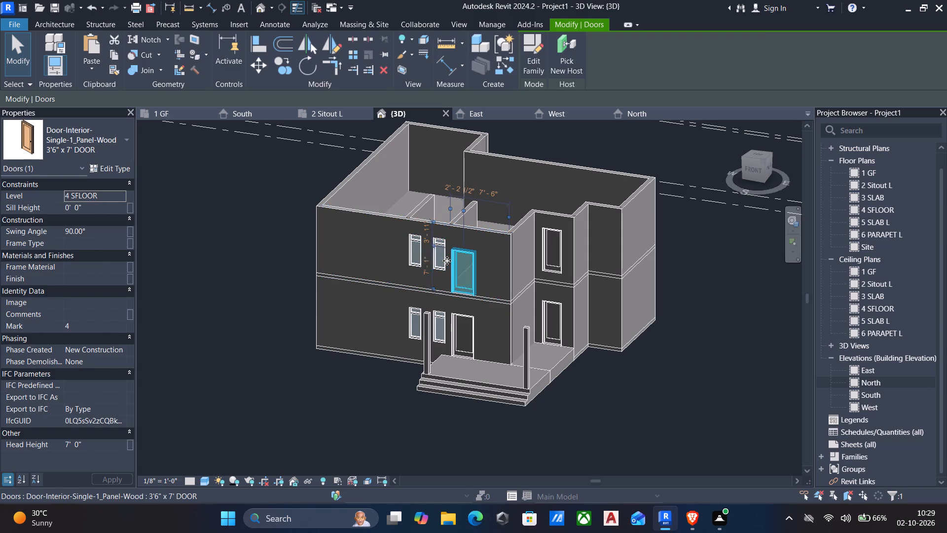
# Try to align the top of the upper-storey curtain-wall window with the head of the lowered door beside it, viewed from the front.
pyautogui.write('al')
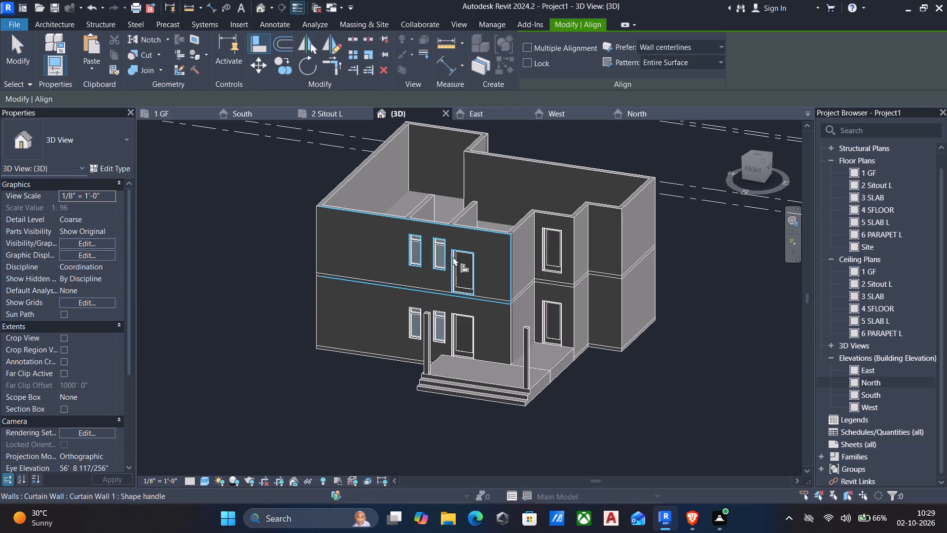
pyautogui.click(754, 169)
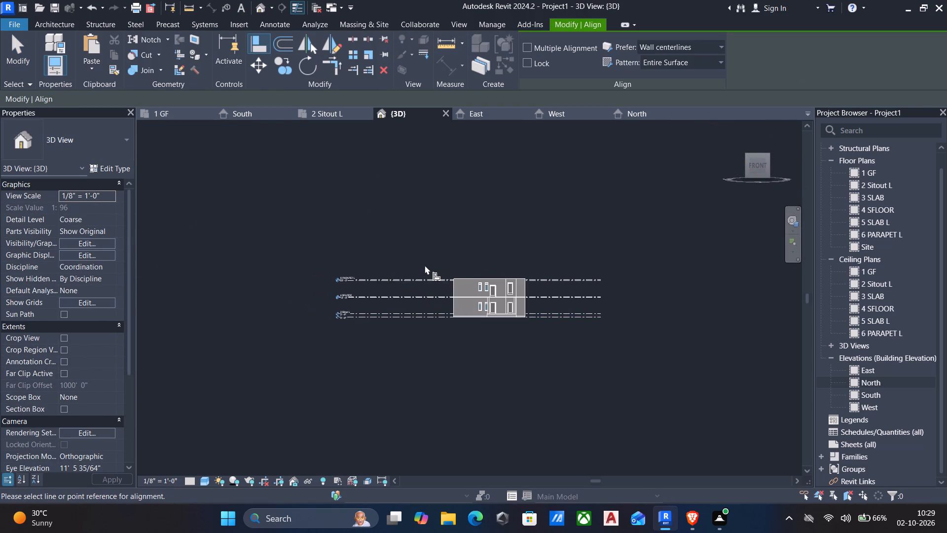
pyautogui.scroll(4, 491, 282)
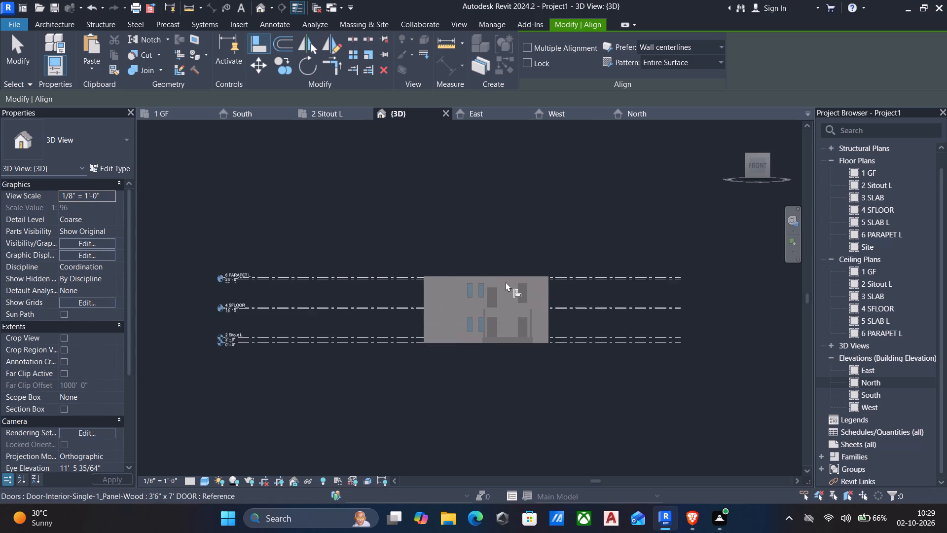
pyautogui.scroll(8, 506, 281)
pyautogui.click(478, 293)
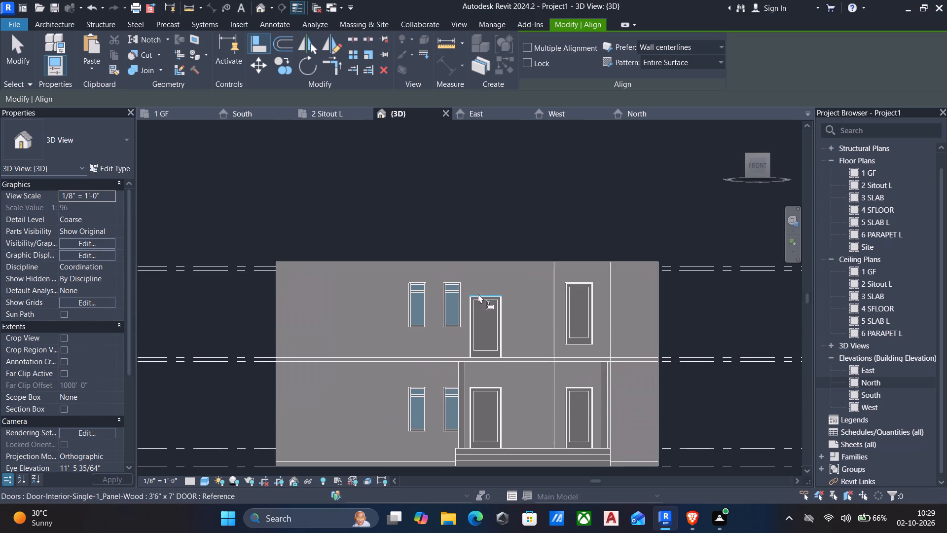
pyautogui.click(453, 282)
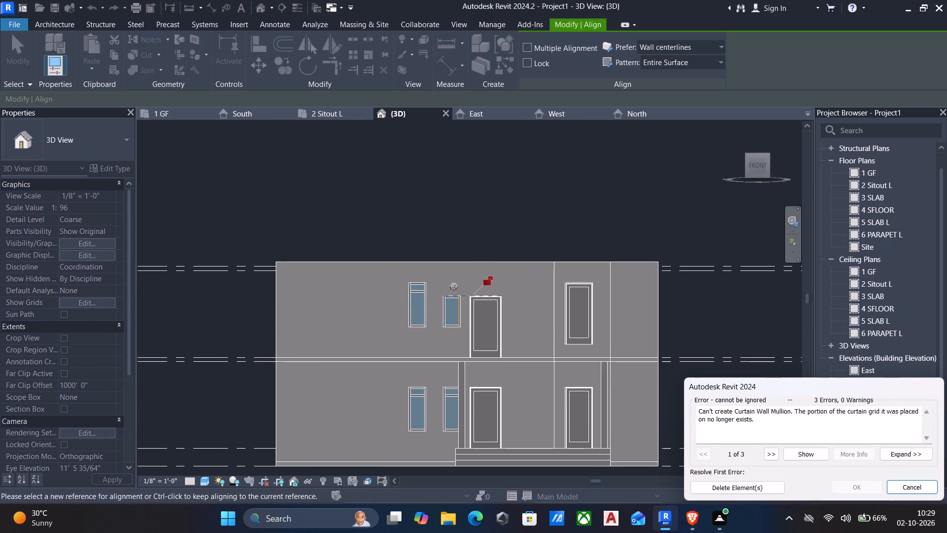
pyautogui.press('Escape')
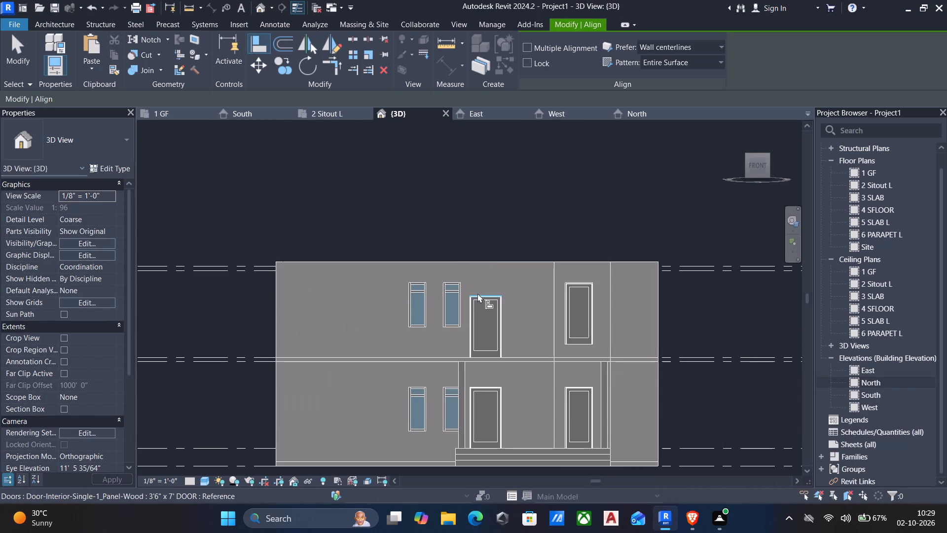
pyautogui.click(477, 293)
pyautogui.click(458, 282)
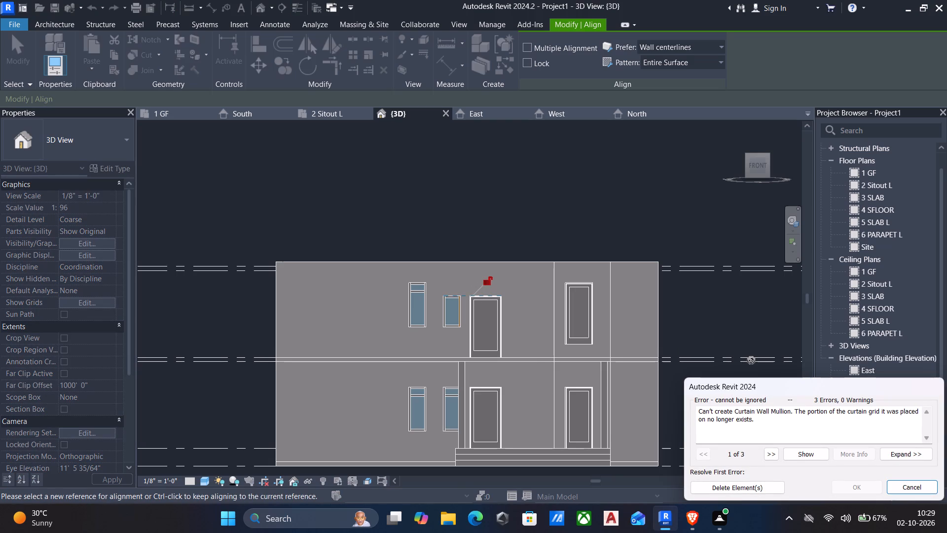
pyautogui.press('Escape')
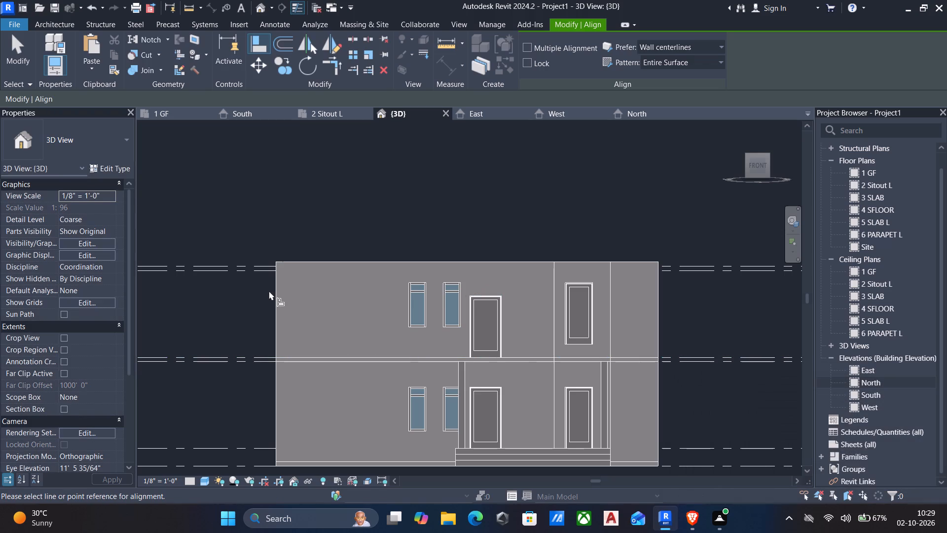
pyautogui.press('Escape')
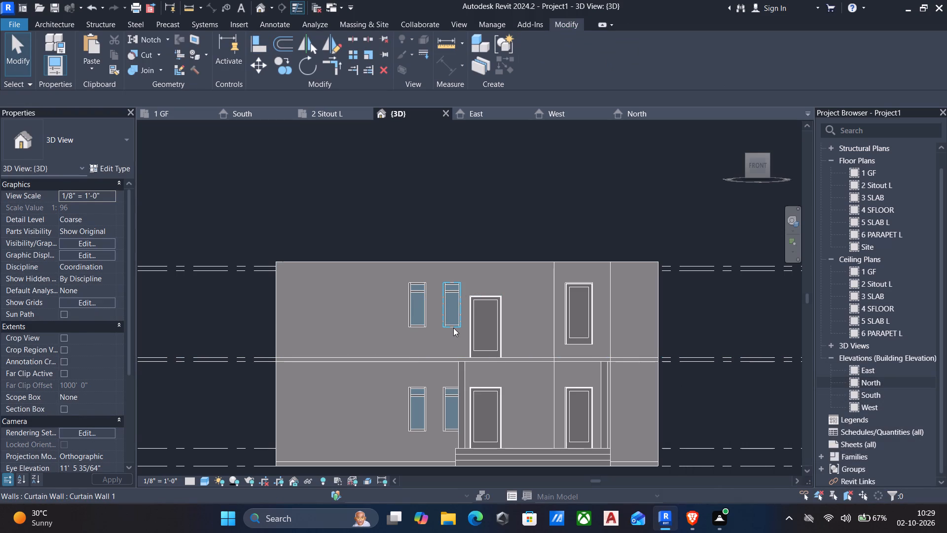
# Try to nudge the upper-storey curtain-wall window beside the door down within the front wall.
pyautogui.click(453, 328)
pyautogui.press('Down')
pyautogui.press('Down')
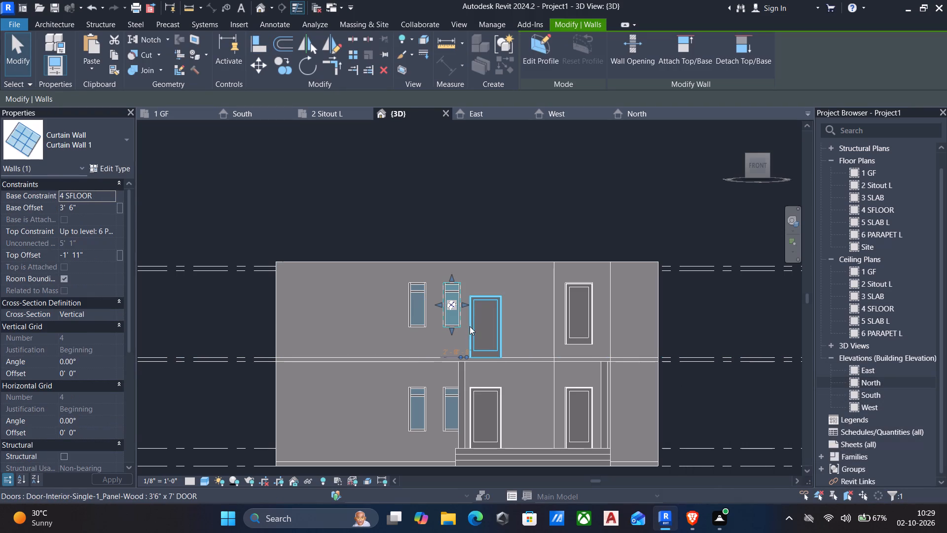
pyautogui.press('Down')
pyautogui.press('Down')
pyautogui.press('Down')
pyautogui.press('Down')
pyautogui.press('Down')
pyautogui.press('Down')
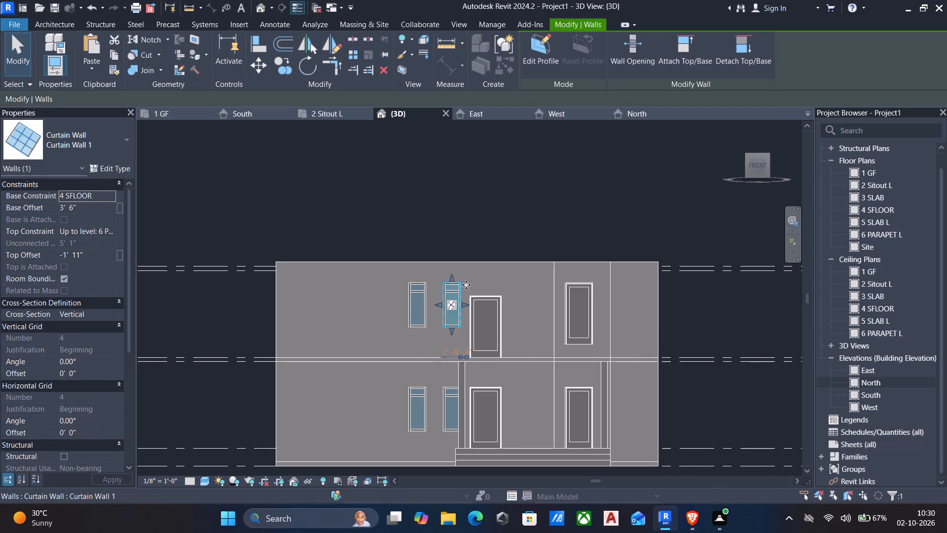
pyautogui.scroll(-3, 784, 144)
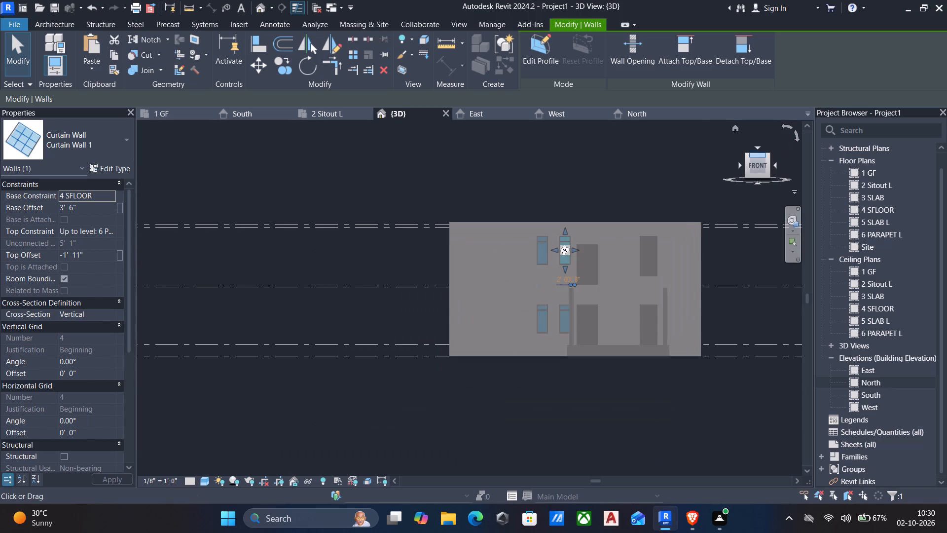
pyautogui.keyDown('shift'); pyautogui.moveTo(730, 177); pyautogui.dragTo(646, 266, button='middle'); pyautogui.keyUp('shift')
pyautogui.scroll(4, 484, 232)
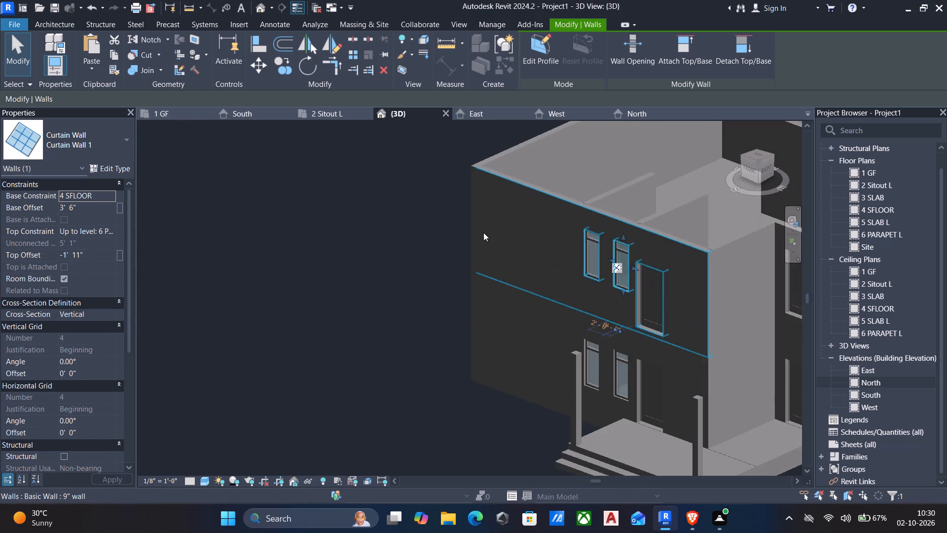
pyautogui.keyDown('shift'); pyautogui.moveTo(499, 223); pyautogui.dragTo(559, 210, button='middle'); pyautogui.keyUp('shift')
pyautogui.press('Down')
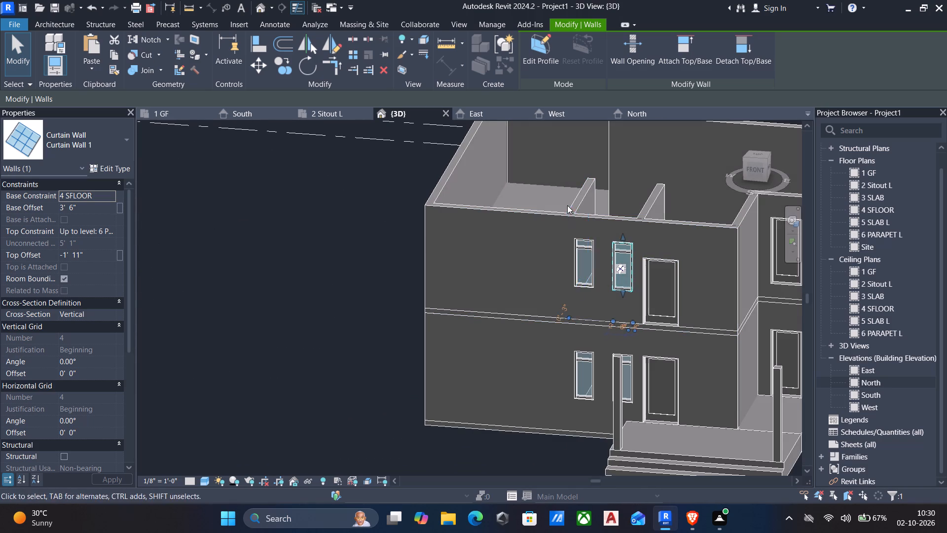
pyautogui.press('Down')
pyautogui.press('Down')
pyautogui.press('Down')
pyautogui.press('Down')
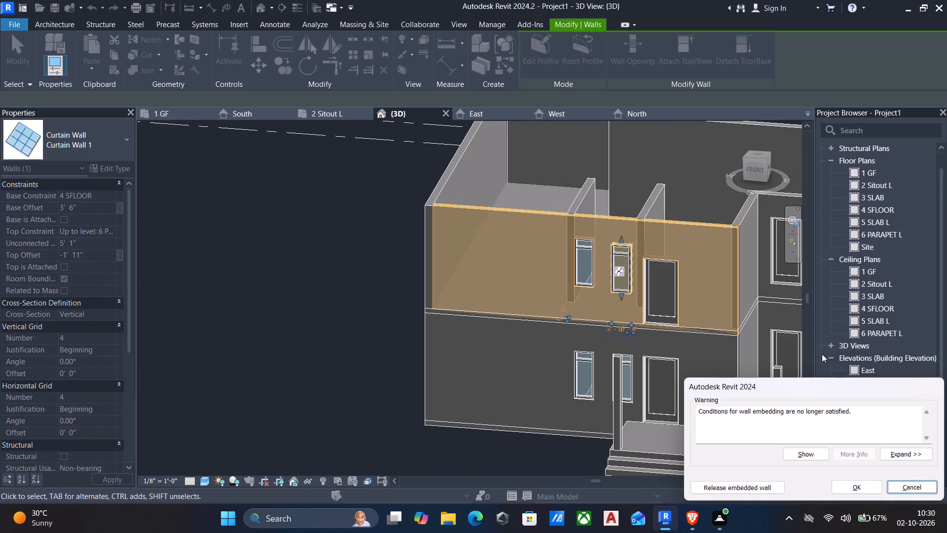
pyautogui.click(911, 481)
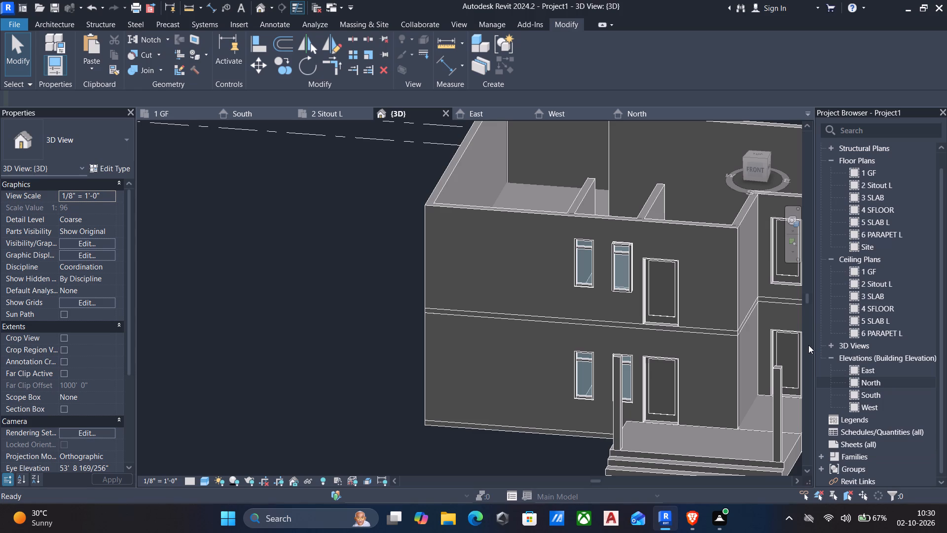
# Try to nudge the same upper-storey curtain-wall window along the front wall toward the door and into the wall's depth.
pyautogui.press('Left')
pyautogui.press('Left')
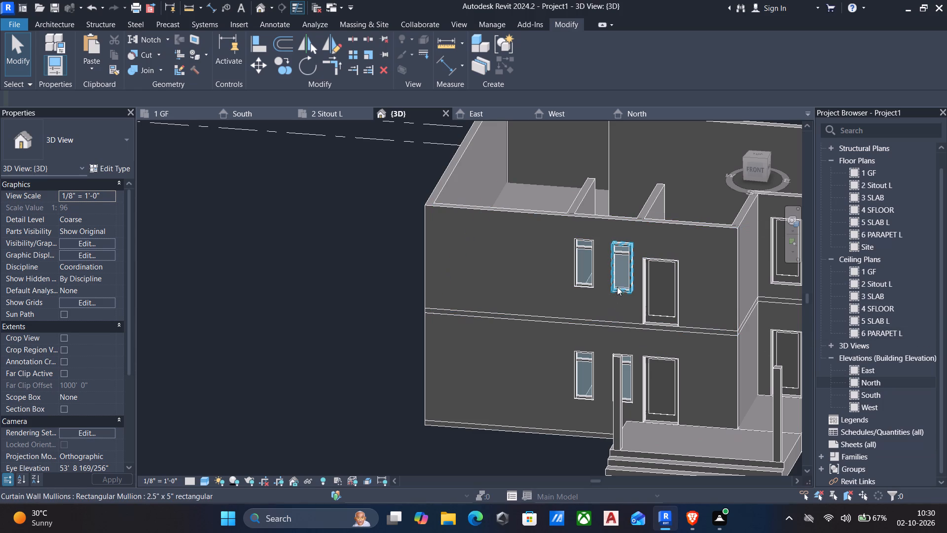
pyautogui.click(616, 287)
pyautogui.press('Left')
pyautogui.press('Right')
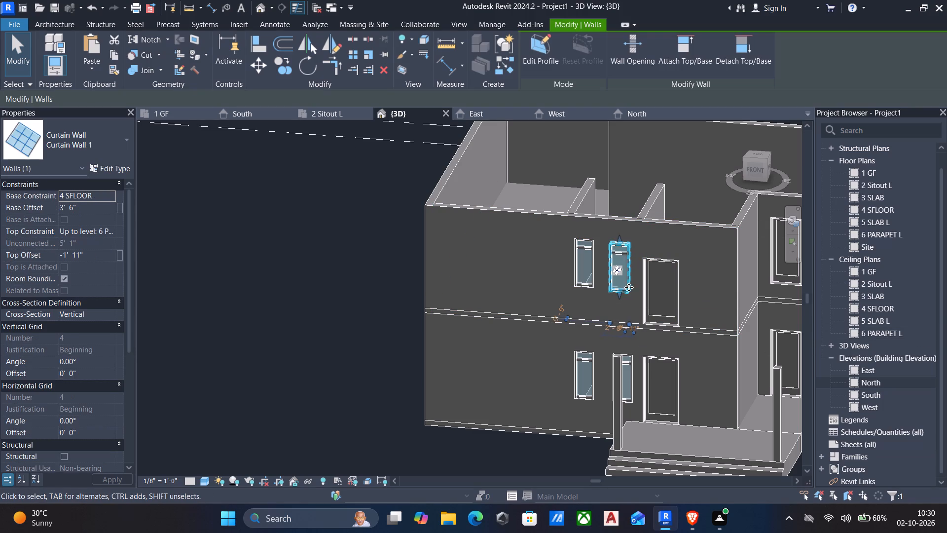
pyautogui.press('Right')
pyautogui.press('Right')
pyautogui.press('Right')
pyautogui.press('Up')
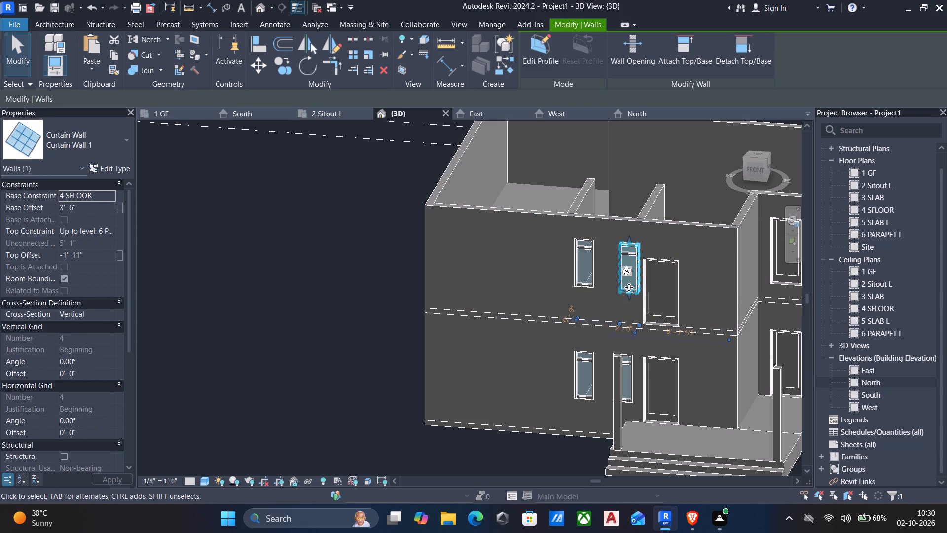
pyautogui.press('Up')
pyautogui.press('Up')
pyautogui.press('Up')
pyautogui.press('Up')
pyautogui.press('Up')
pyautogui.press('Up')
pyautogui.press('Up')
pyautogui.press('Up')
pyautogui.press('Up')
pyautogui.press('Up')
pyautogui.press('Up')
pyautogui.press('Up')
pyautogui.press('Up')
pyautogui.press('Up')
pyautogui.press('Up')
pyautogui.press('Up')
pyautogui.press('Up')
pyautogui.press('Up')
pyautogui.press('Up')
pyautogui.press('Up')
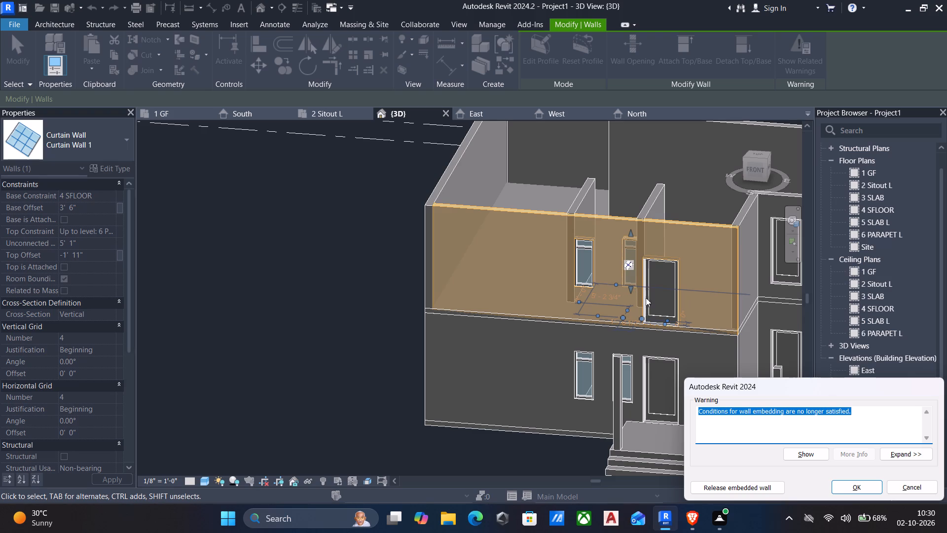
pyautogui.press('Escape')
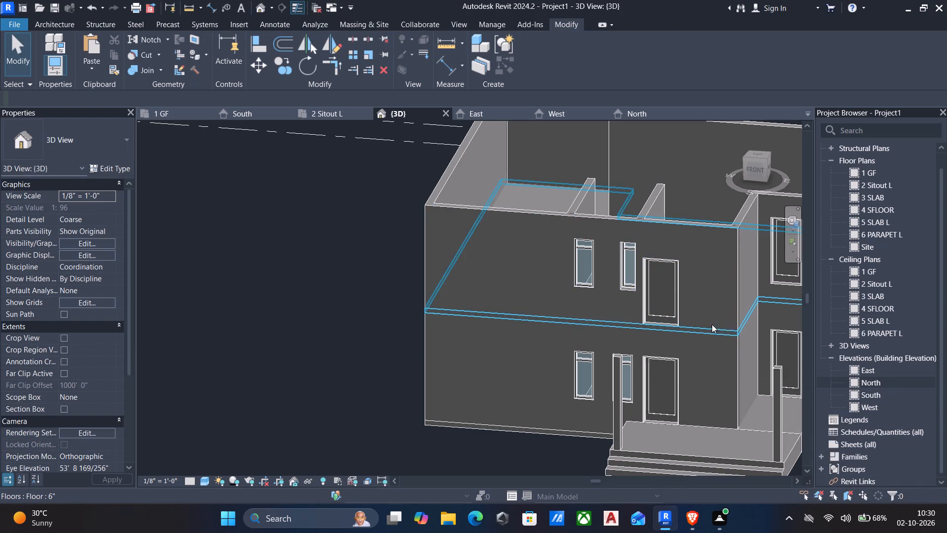
# Select the whole connected chain of upper-storey 9" exterior walls in the 3D view and delete it.
pyautogui.scroll(-2, 658, 302)
pyautogui.moveTo(629, 275); pyautogui.dragTo(461, 335, button='middle')
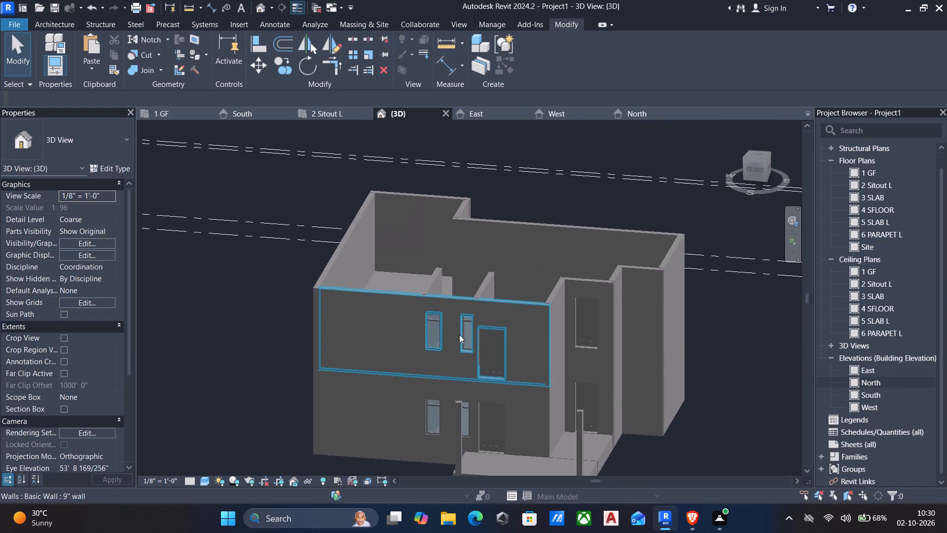
pyautogui.scroll(-2, 448, 248)
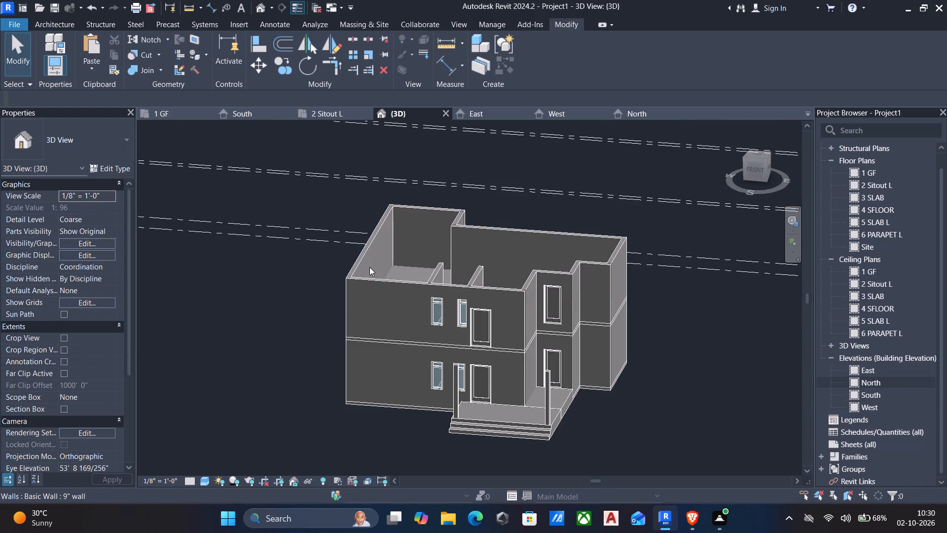
pyautogui.click(374, 277)
pyautogui.press('Tab')
pyautogui.press('Tab')
pyautogui.press('Tab')
pyautogui.press('Tab')
pyautogui.press('Tab')
pyautogui.press('Tab')
pyautogui.press('Tab')
pyautogui.press('Tab')
pyautogui.press('Tab')
pyautogui.press('Tab')
pyautogui.press('Tab')
pyautogui.press('Tab')
pyautogui.press('Tab')
pyautogui.press('Tab')
pyautogui.press('Tab')
pyautogui.press('Tab')
pyautogui.press('Tab')
pyautogui.press('Tab')
pyautogui.press('Tab')
pyautogui.press('Tab')
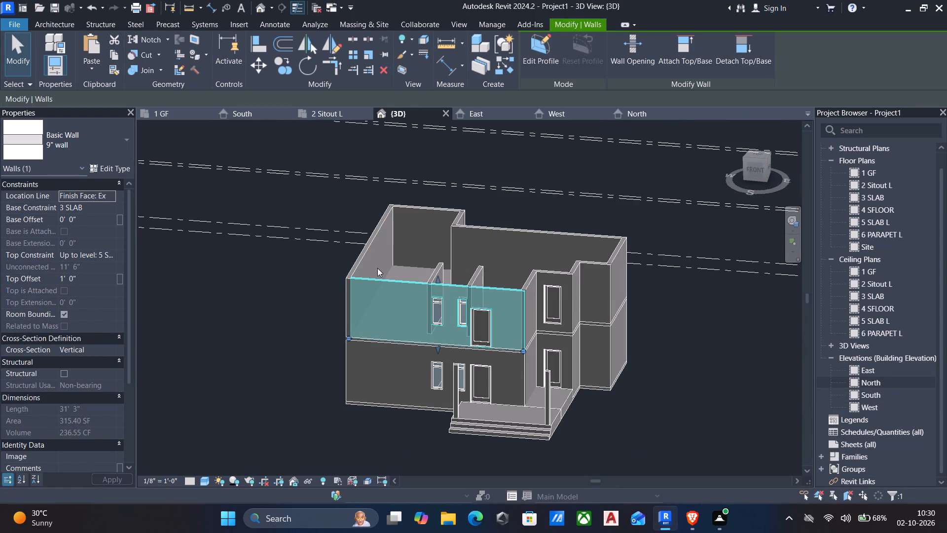
pyautogui.click(368, 248)
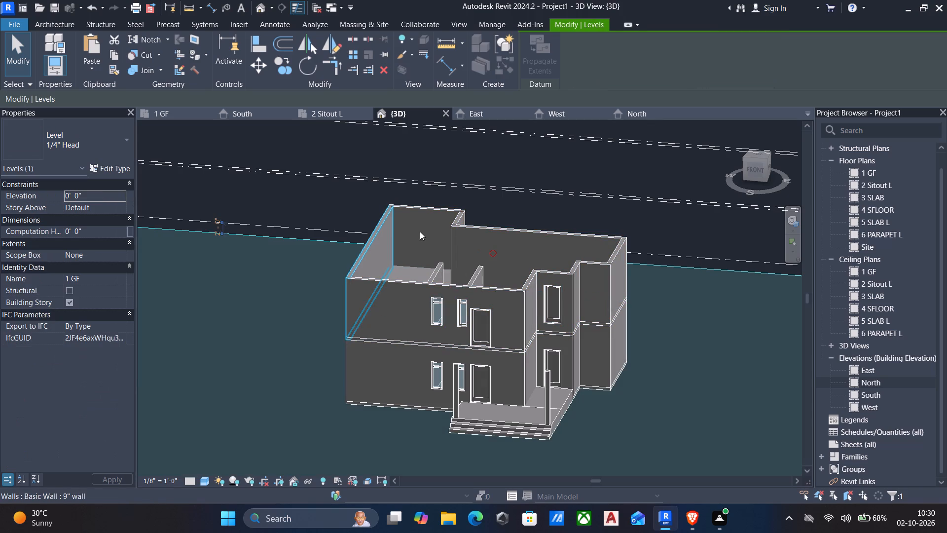
pyautogui.press('Escape')
pyautogui.moveTo(361, 284); pyautogui.dragTo(460, 273, button='middle')
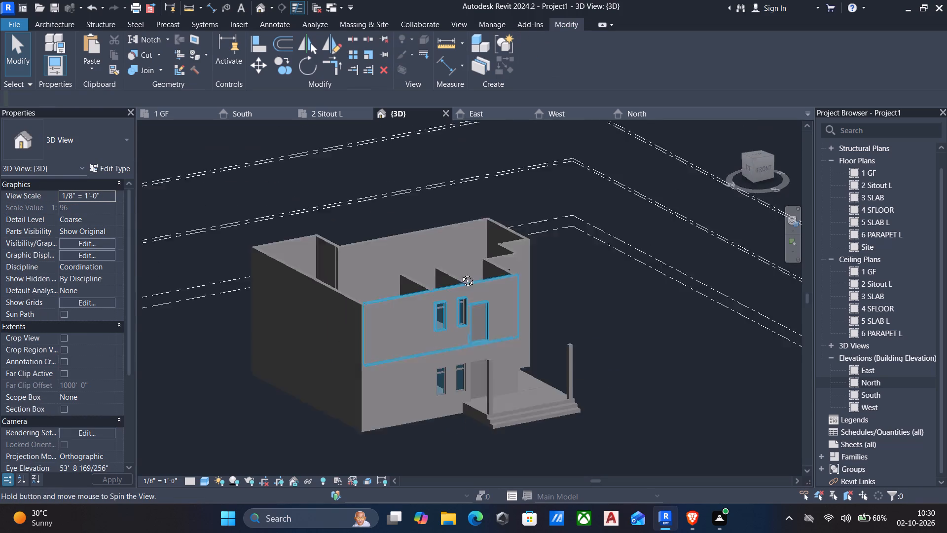
pyautogui.moveTo(460, 273); pyautogui.dragTo(480, 268, button='middle')
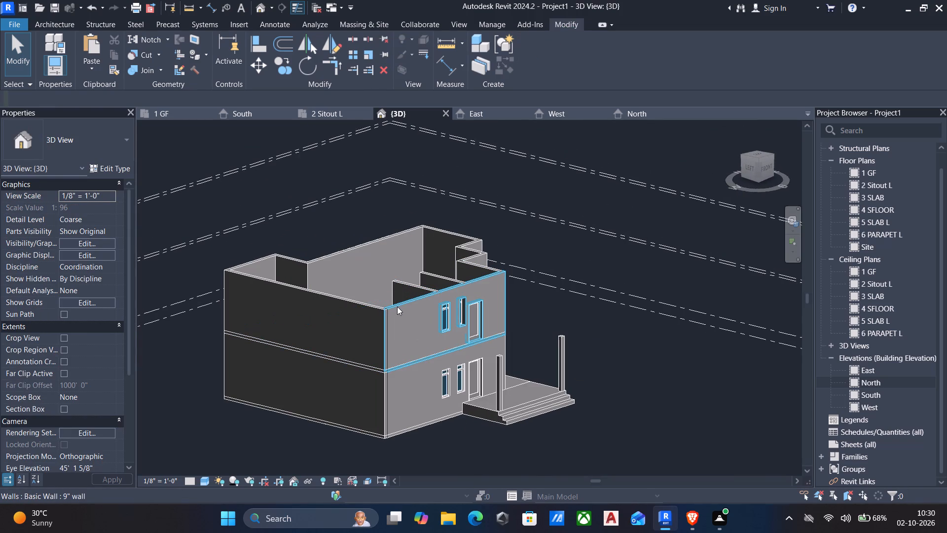
pyautogui.click(397, 306)
pyautogui.press('Tab')
pyautogui.press('Tab')
pyautogui.press('Tab')
pyautogui.press('Tab')
pyautogui.press('Tab')
pyautogui.press('Tab')
pyautogui.press('Tab')
pyautogui.press('Tab')
pyautogui.press('Tab')
pyautogui.press('Tab')
pyautogui.press('Tab')
pyautogui.press('Tab')
pyautogui.press('Tab')
pyautogui.press('Tab')
pyautogui.press('Tab')
pyautogui.press('Tab')
pyautogui.press('Tab')
pyautogui.press('Tab')
pyautogui.press('Tab')
pyautogui.press('Tab')
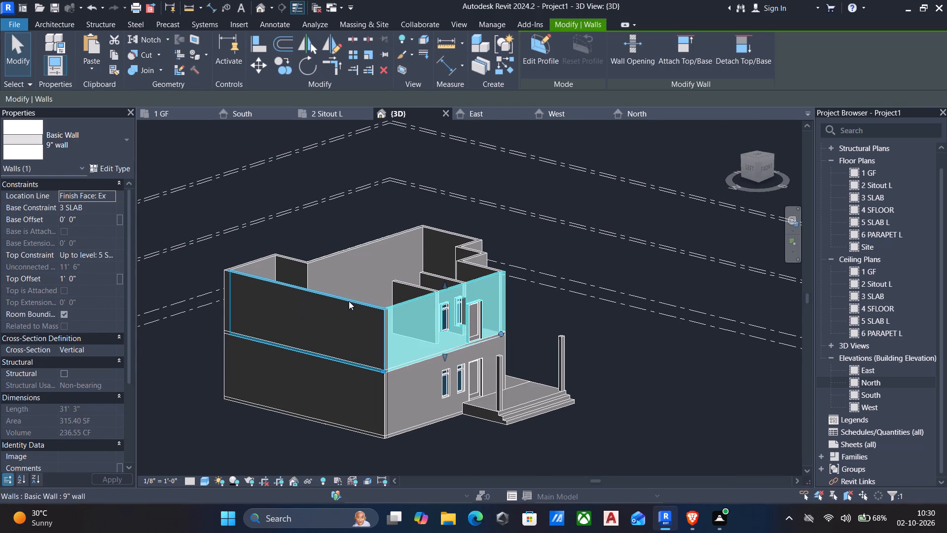
pyautogui.click(323, 294)
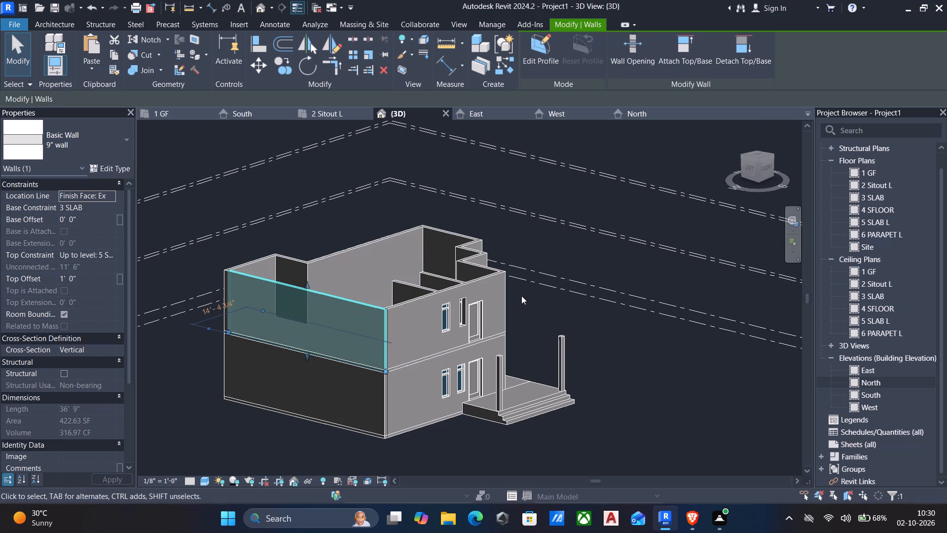
pyautogui.press('Tab')
pyautogui.press('Tab')
pyautogui.press('Tab')
pyautogui.press('Tab')
pyautogui.press('Tab')
pyautogui.press('Tab')
pyautogui.press('Tab')
pyautogui.press('Tab')
pyautogui.press('Tab')
pyautogui.press('Tab')
pyautogui.press('Tab')
pyautogui.press('Tab')
pyautogui.press('Tab')
pyautogui.press('Tab')
pyautogui.press('Tab')
pyautogui.press('Tab')
pyautogui.press('Tab')
pyautogui.press('Tab')
pyautogui.press('Tab')
pyautogui.press('Tab')
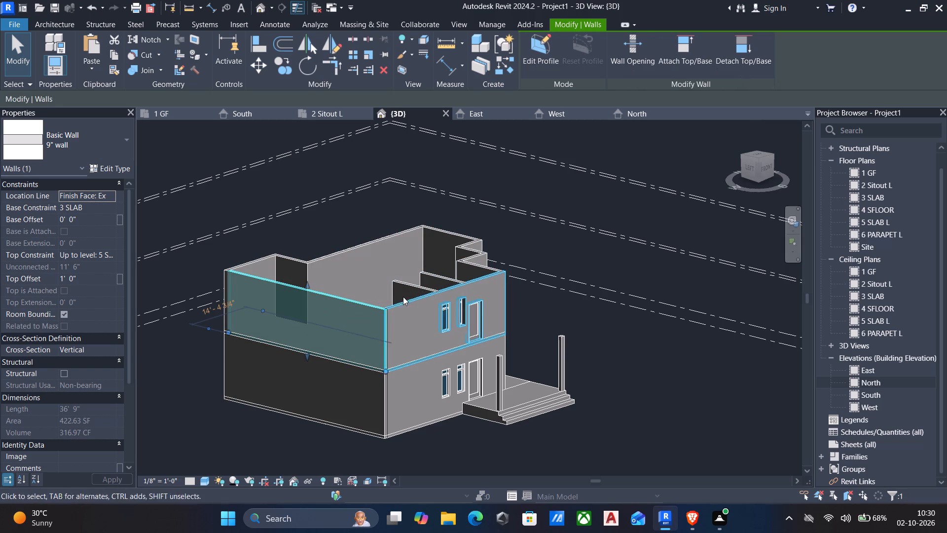
pyautogui.click(401, 302)
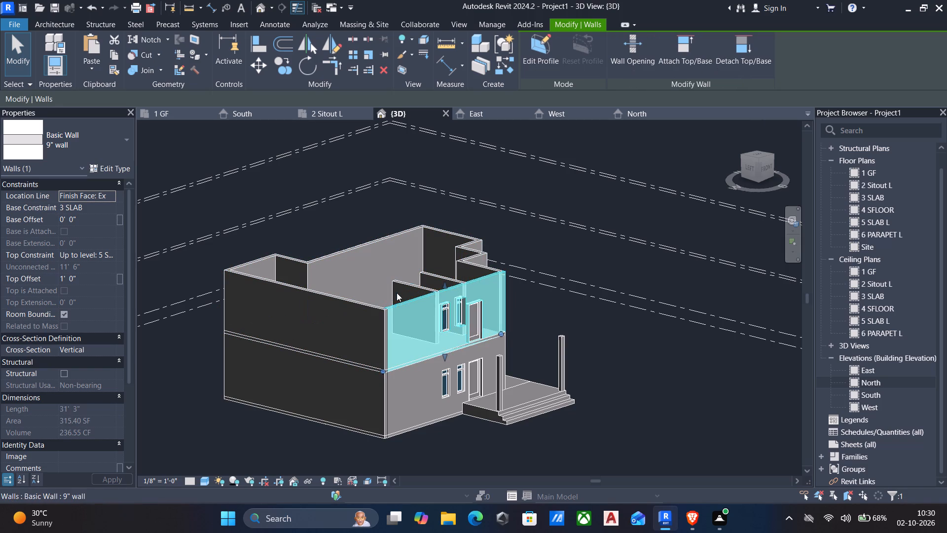
pyautogui.click(388, 302)
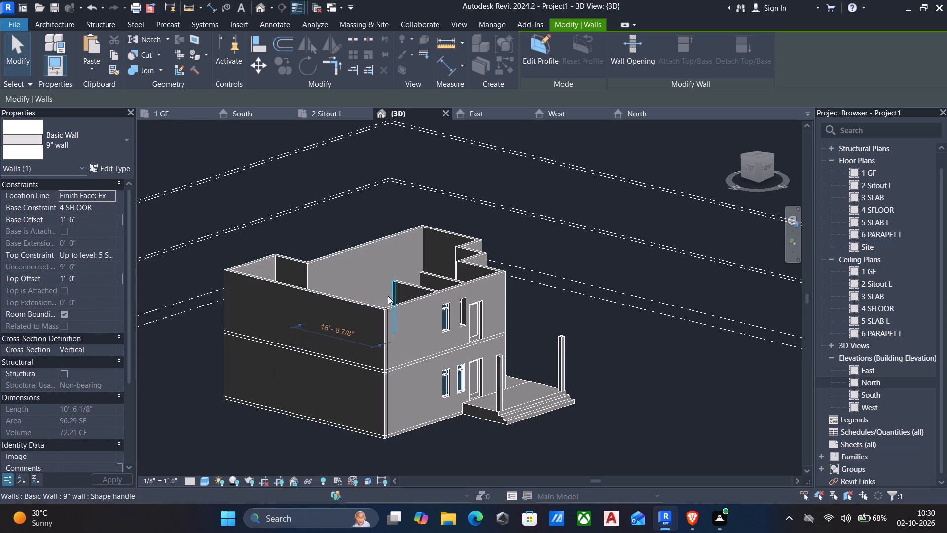
pyautogui.click(388, 296)
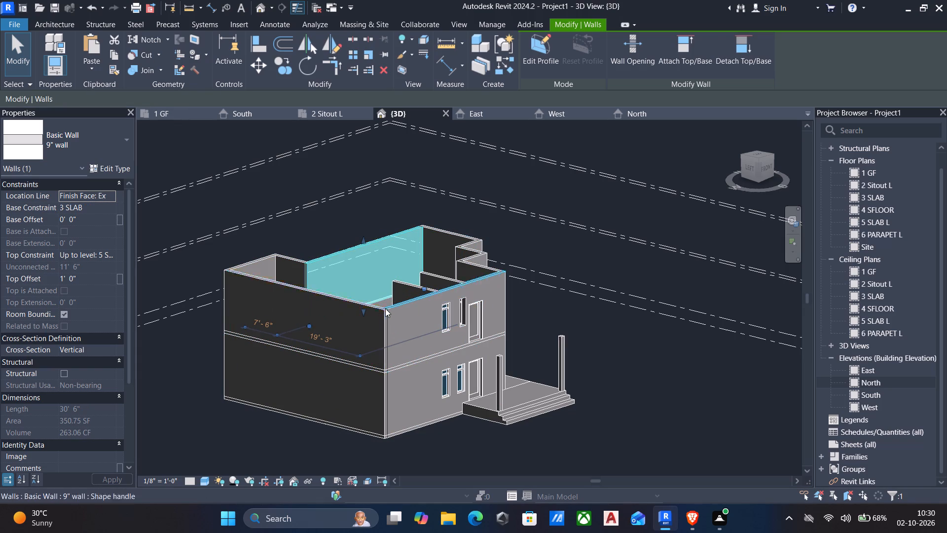
pyautogui.click(385, 308)
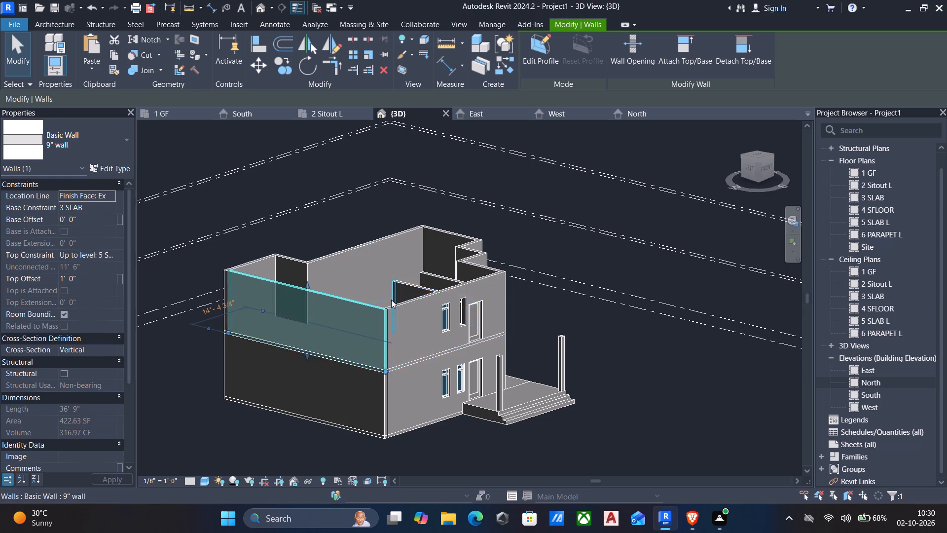
pyautogui.click(391, 300)
pyautogui.click(378, 300)
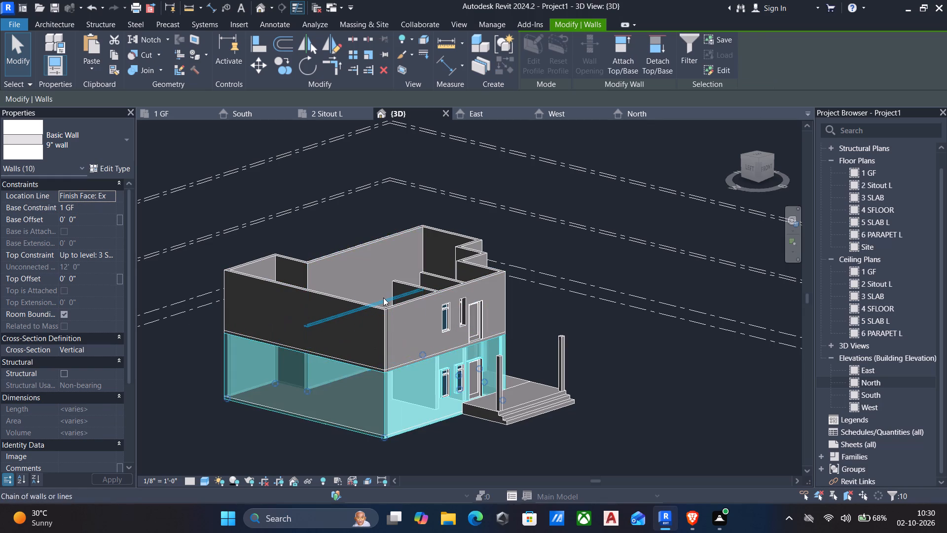
pyautogui.click(383, 298)
pyautogui.click(383, 298)
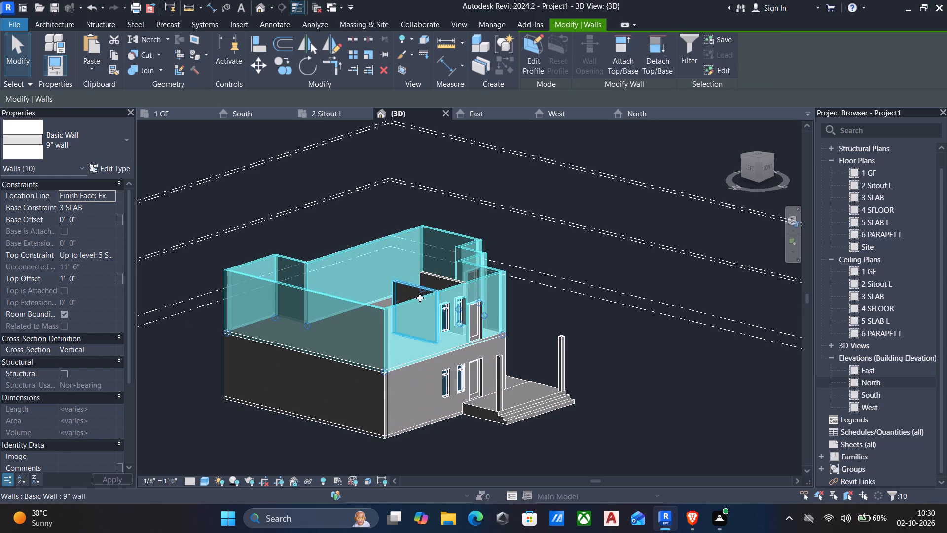
pyautogui.keyDown('shift'); pyautogui.moveTo(557, 297); pyautogui.dragTo(418, 373, button='middle'); pyautogui.keyUp('shift')
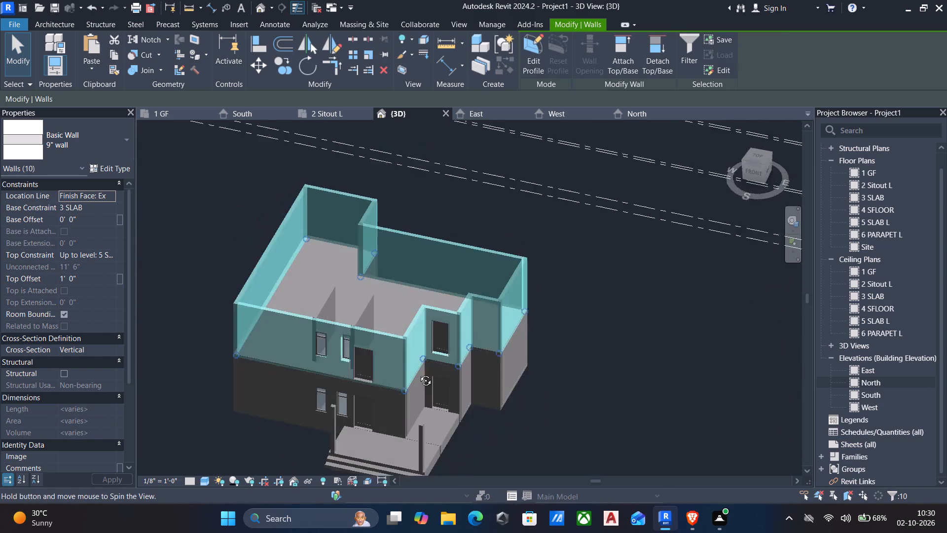
pyautogui.keyDown('shift'); pyautogui.moveTo(418, 373); pyautogui.dragTo(418, 266, button='middle'); pyautogui.keyUp('shift')
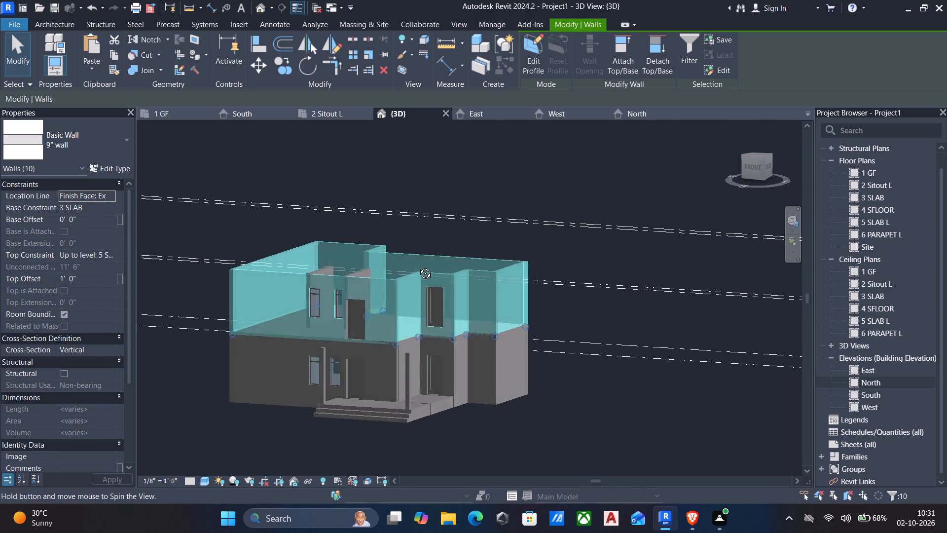
pyautogui.keyDown('shift'); pyautogui.moveTo(418, 266); pyautogui.dragTo(420, 266, button='middle'); pyautogui.keyUp('shift')
pyautogui.press('Delete')
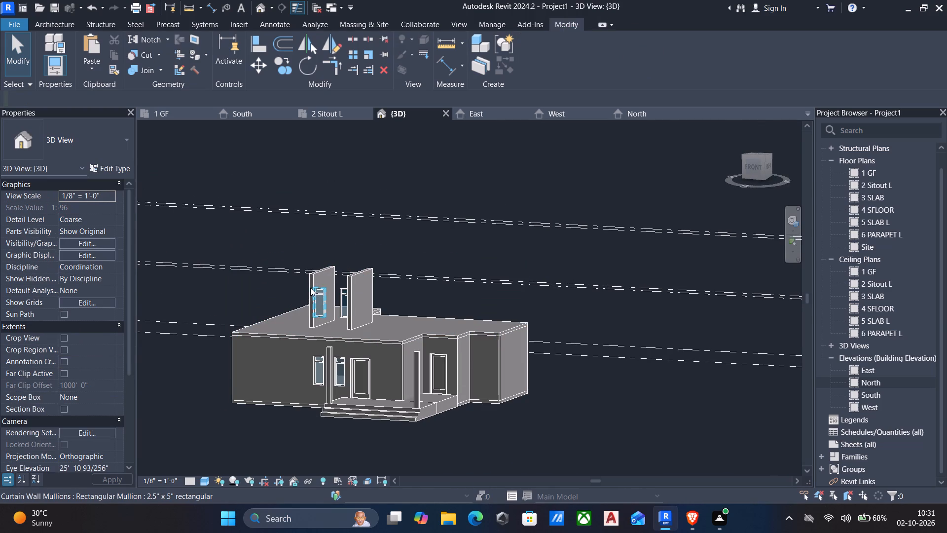
# Delete the remaining upper-storey pieces above the slab: both partition walls and both curtain-wall windows with their mullions.
pyautogui.moveTo(286, 237); pyautogui.dragTo(396, 305)
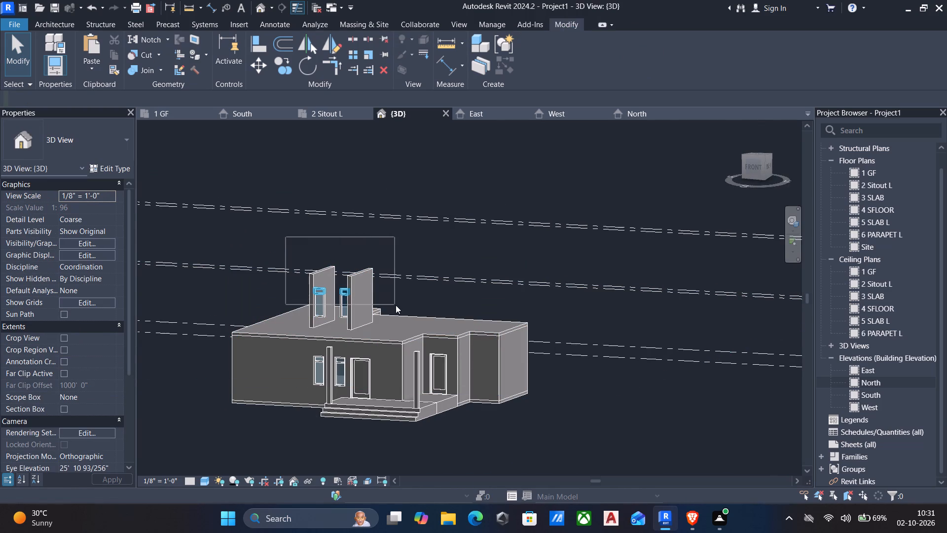
pyautogui.moveTo(396, 305); pyautogui.dragTo(397, 305)
pyautogui.press('Delete')
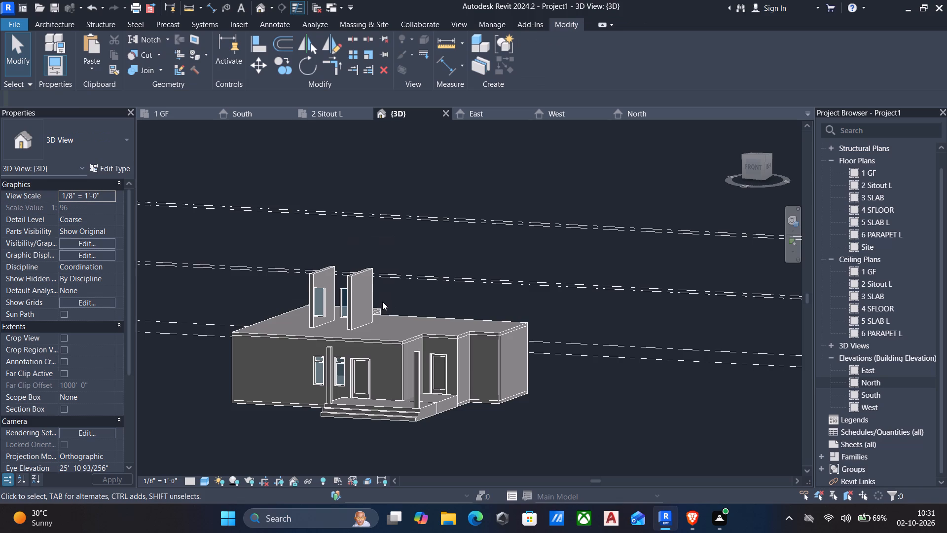
pyautogui.click(356, 271)
pyautogui.press('Delete')
pyautogui.click(345, 284)
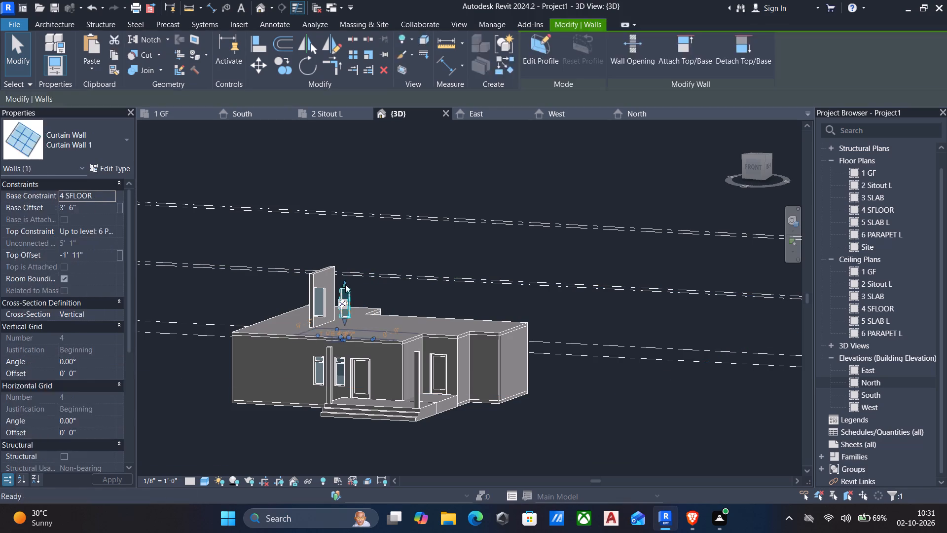
pyautogui.press('Delete')
pyautogui.click(319, 278)
pyautogui.press('Delete')
pyautogui.click(318, 284)
pyautogui.press('Delete')
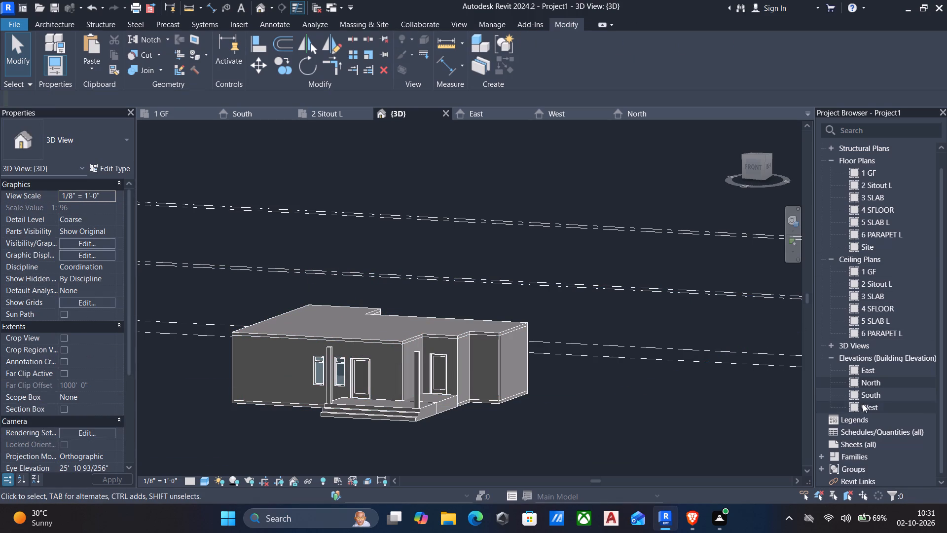
# Open the North elevation.
pyautogui.doubleClick(862, 383)
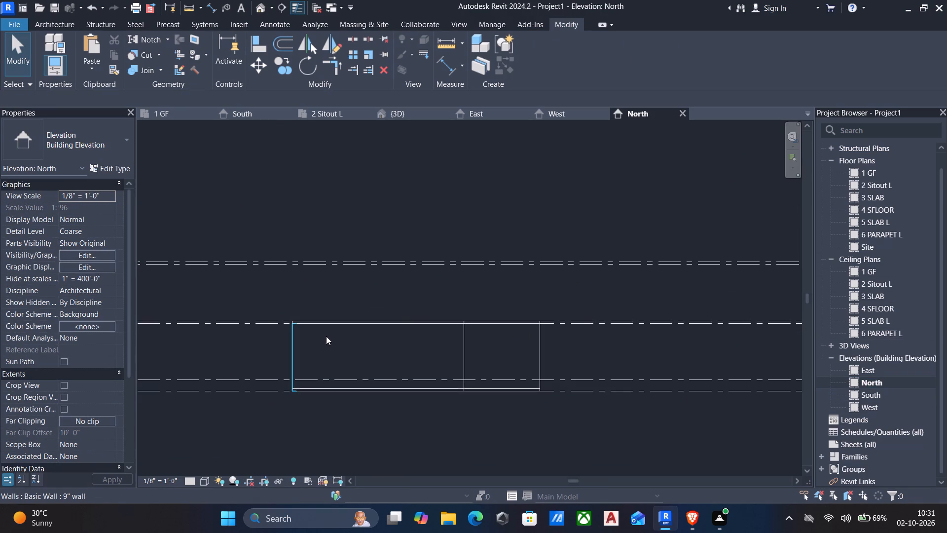
# Check the level lines in the North elevation and open the 4 SFLOOR floor plan.
pyautogui.scroll(4, 326, 336)
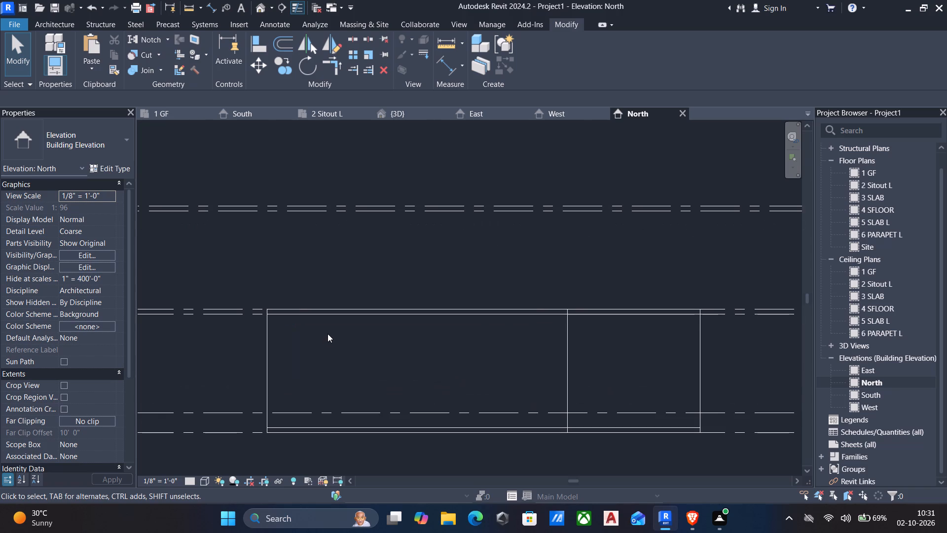
pyautogui.scroll(-5, 328, 334)
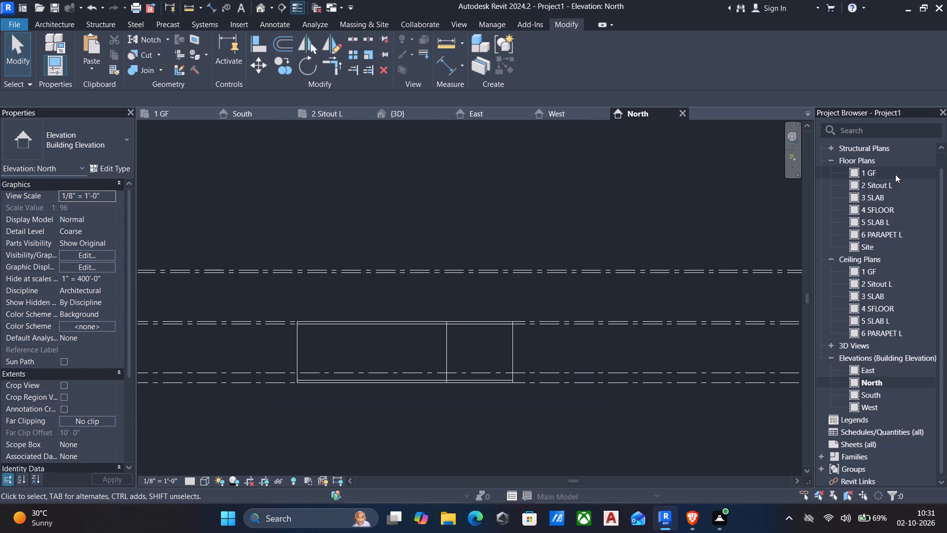
pyautogui.scroll(-2, 857, 294)
pyautogui.moveTo(743, 333); pyautogui.dragTo(660, 329, button='middle')
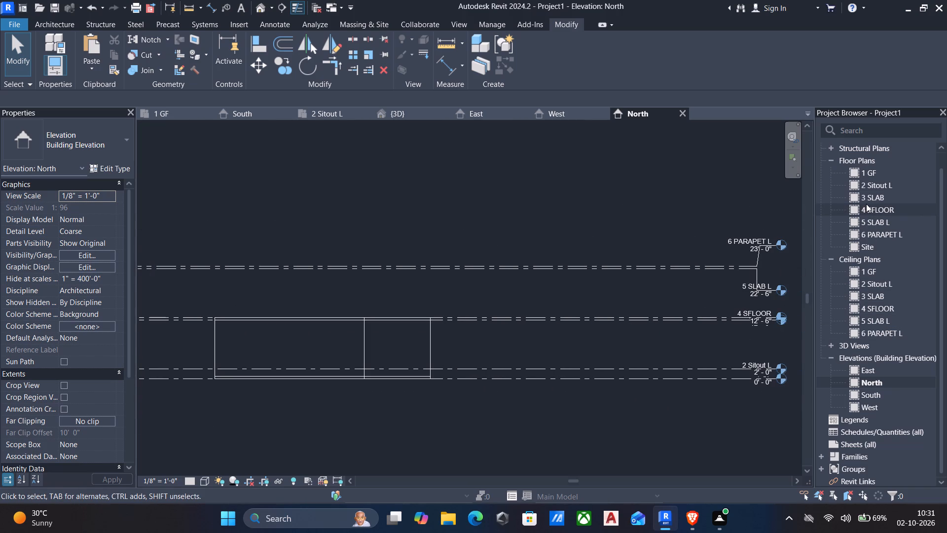
pyautogui.doubleClick(869, 206)
pyautogui.scroll(-3, 510, 236)
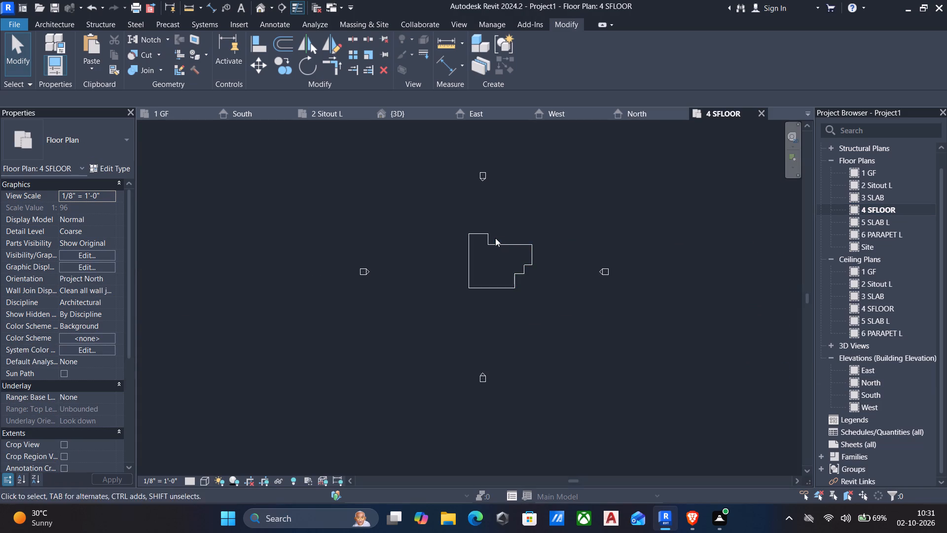
pyautogui.scroll(9, 486, 236)
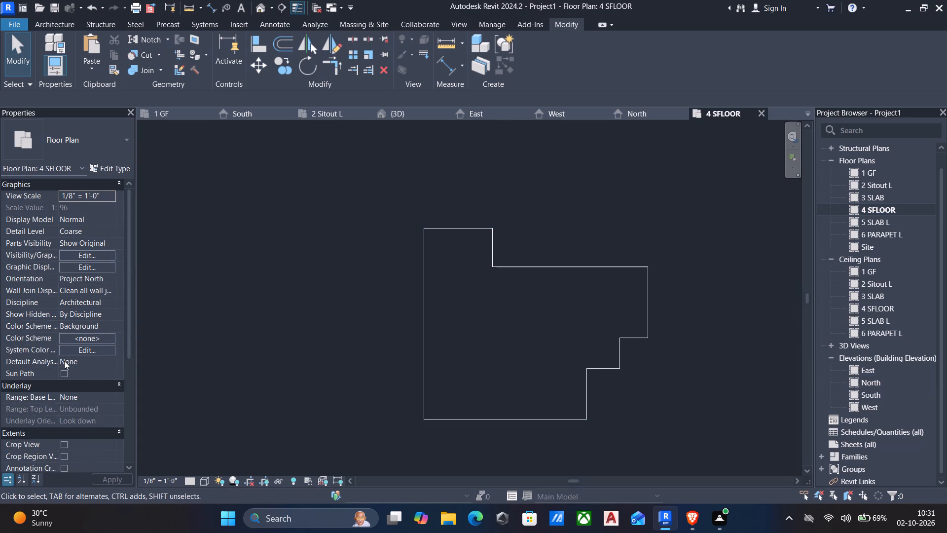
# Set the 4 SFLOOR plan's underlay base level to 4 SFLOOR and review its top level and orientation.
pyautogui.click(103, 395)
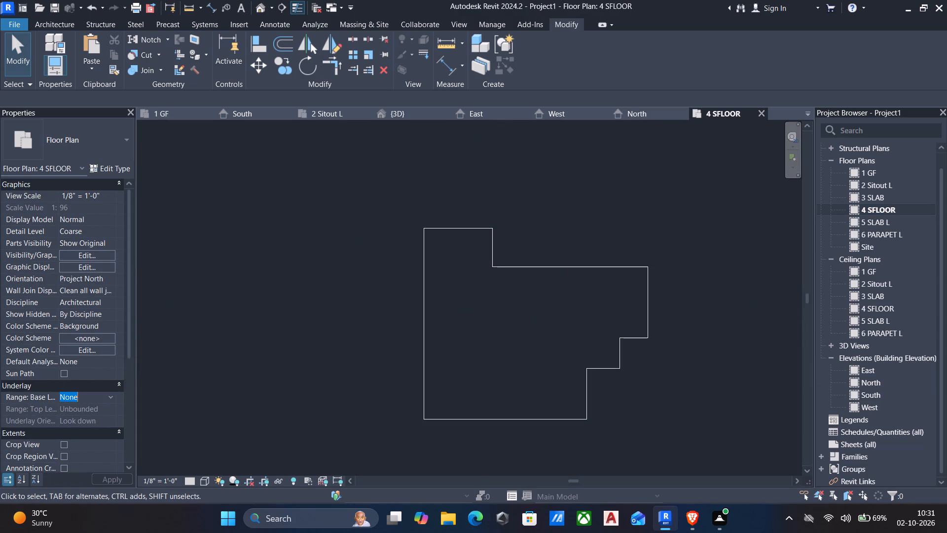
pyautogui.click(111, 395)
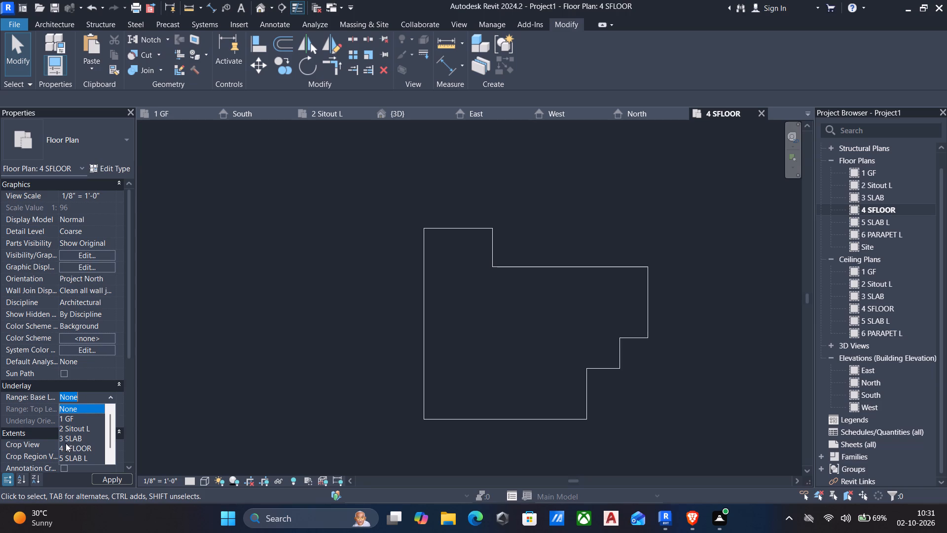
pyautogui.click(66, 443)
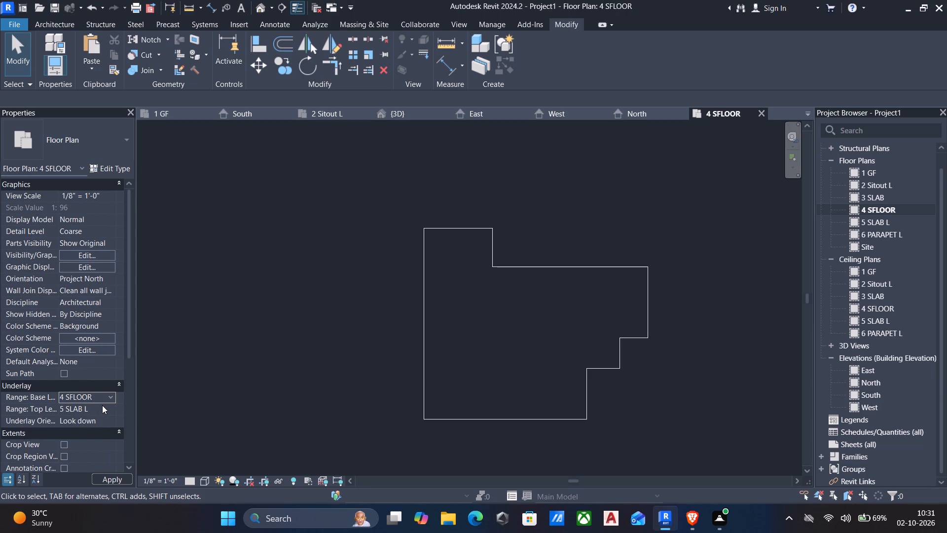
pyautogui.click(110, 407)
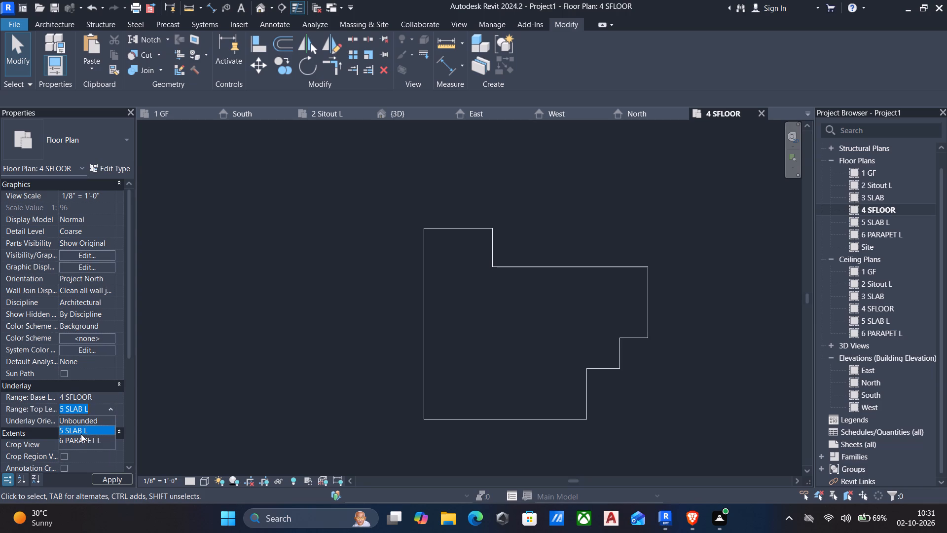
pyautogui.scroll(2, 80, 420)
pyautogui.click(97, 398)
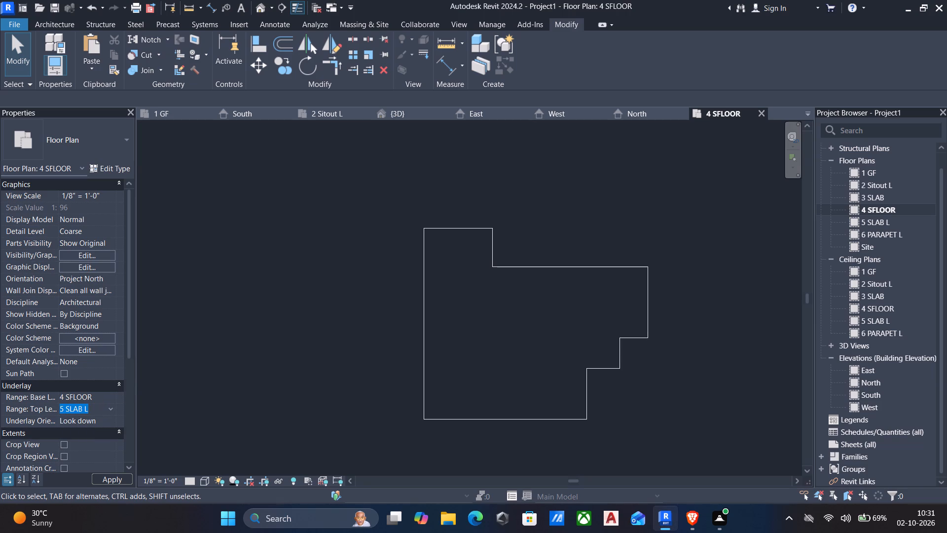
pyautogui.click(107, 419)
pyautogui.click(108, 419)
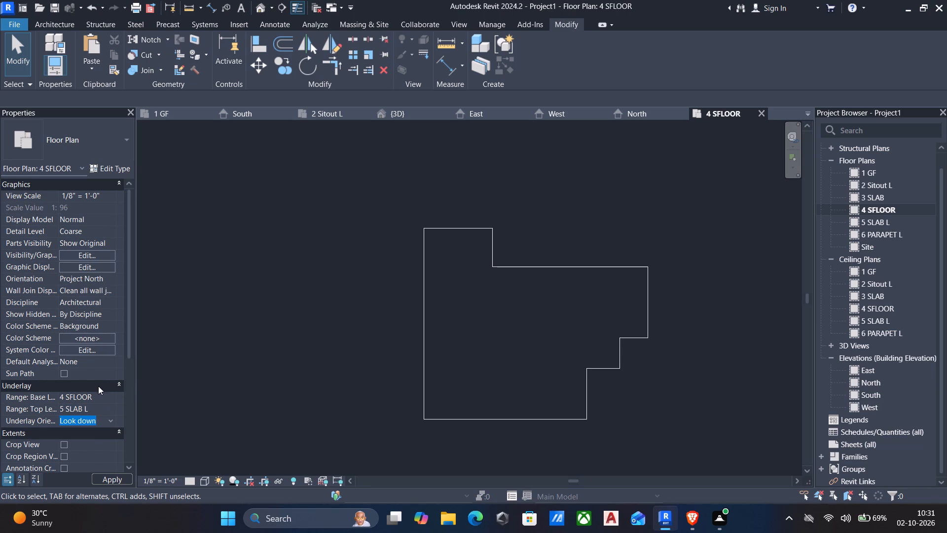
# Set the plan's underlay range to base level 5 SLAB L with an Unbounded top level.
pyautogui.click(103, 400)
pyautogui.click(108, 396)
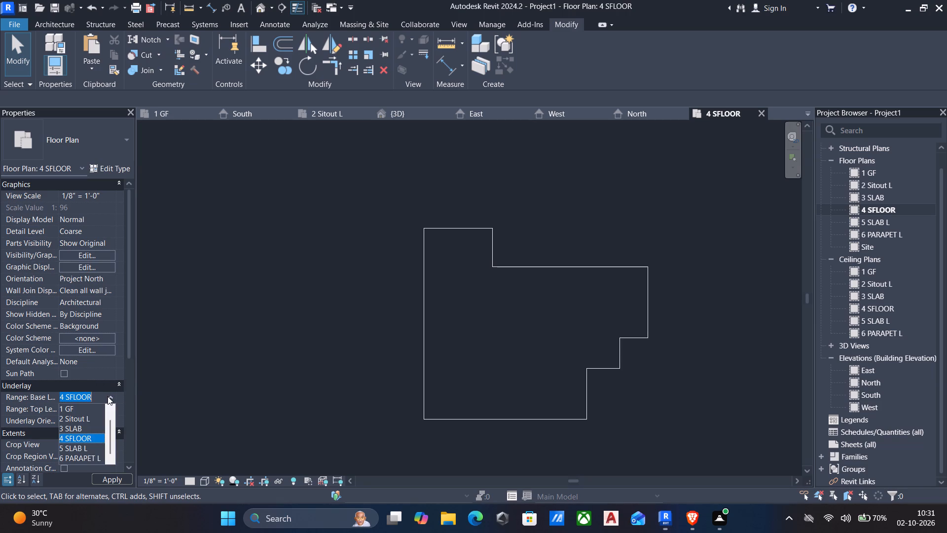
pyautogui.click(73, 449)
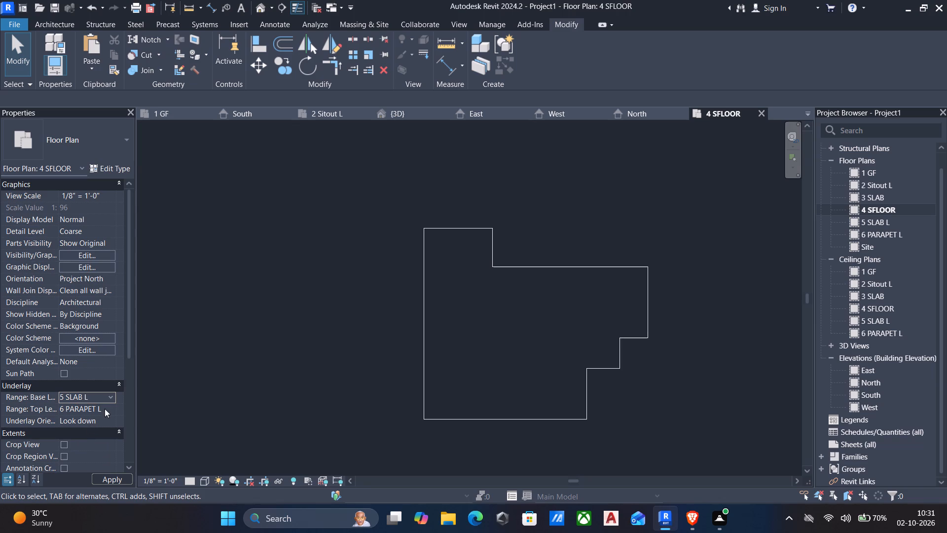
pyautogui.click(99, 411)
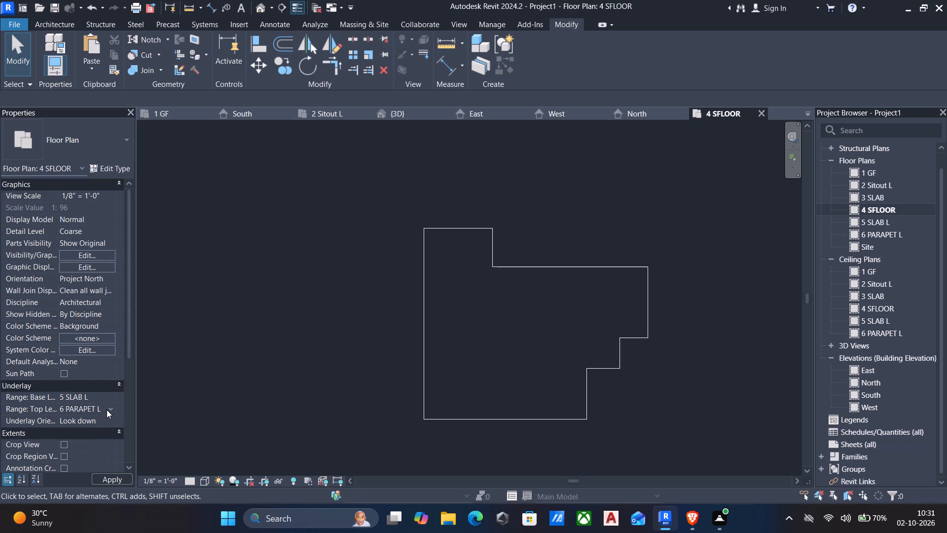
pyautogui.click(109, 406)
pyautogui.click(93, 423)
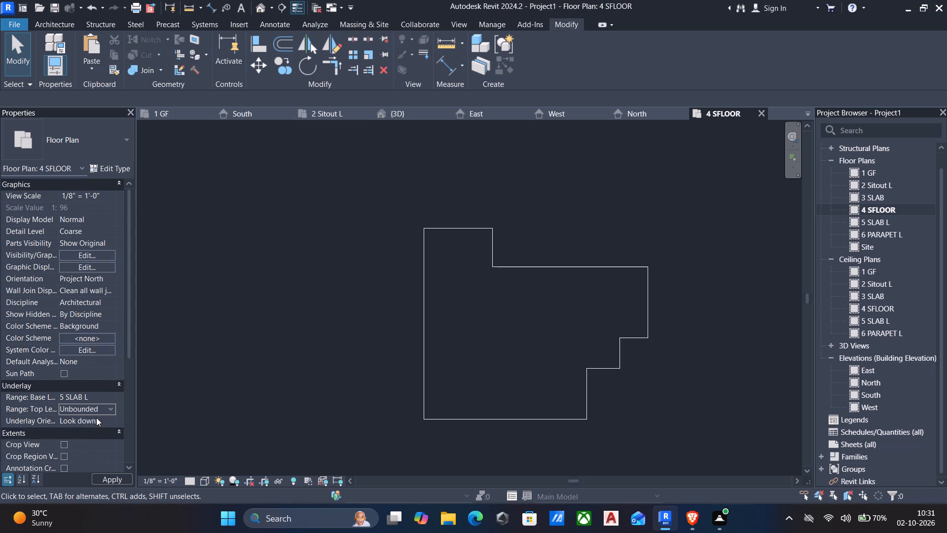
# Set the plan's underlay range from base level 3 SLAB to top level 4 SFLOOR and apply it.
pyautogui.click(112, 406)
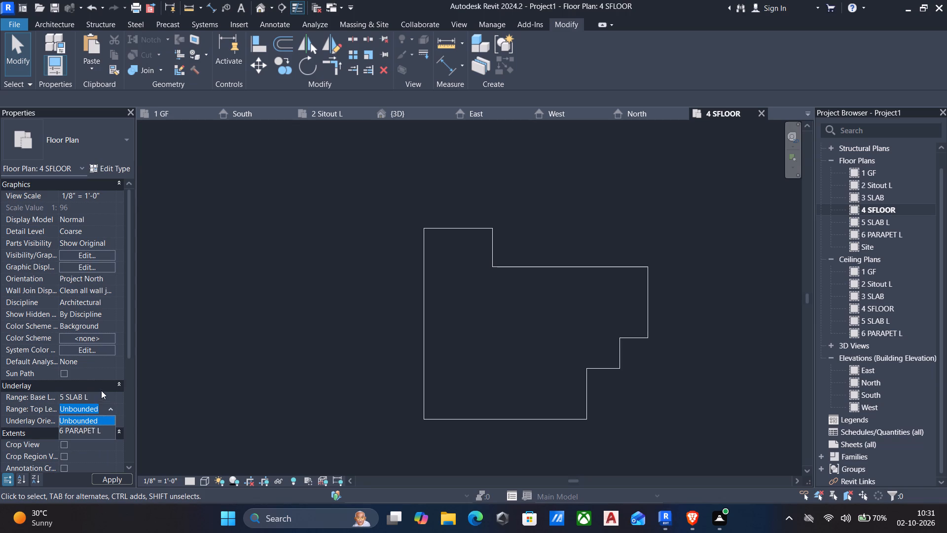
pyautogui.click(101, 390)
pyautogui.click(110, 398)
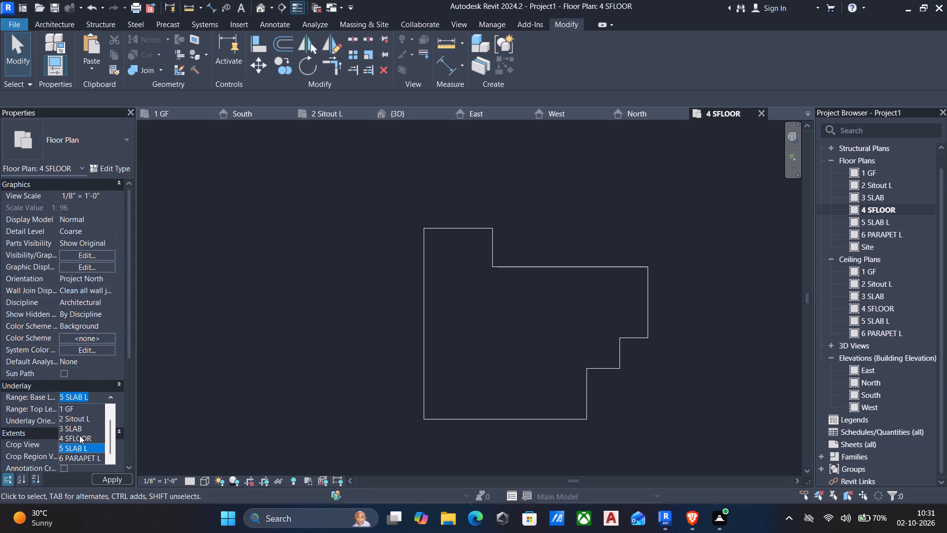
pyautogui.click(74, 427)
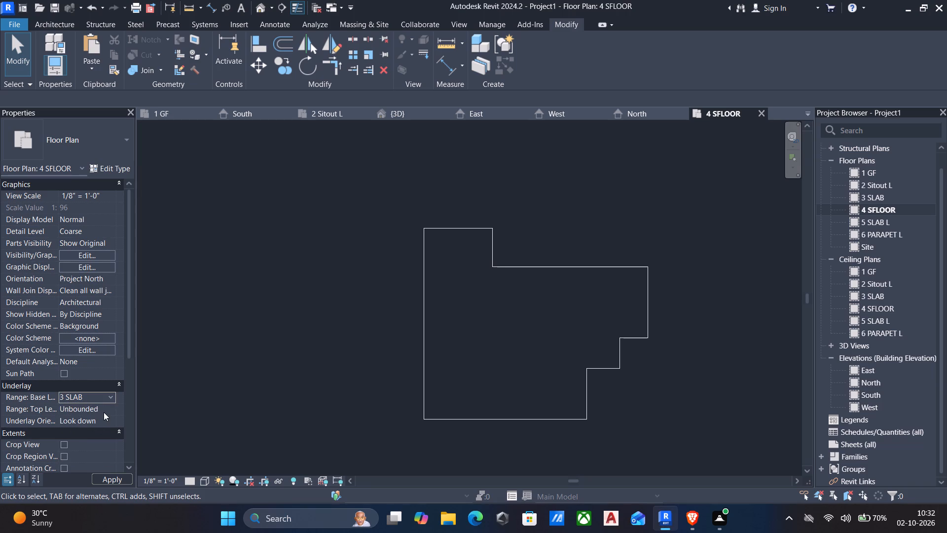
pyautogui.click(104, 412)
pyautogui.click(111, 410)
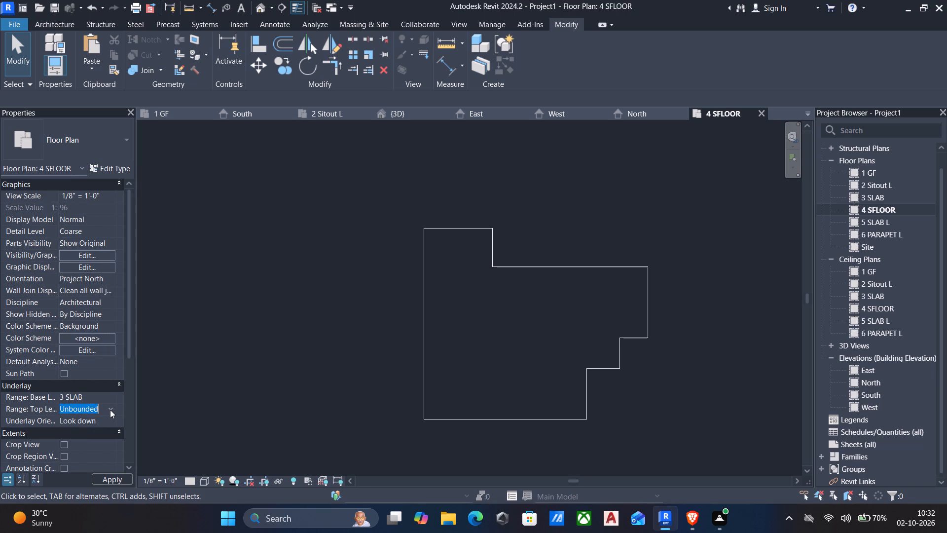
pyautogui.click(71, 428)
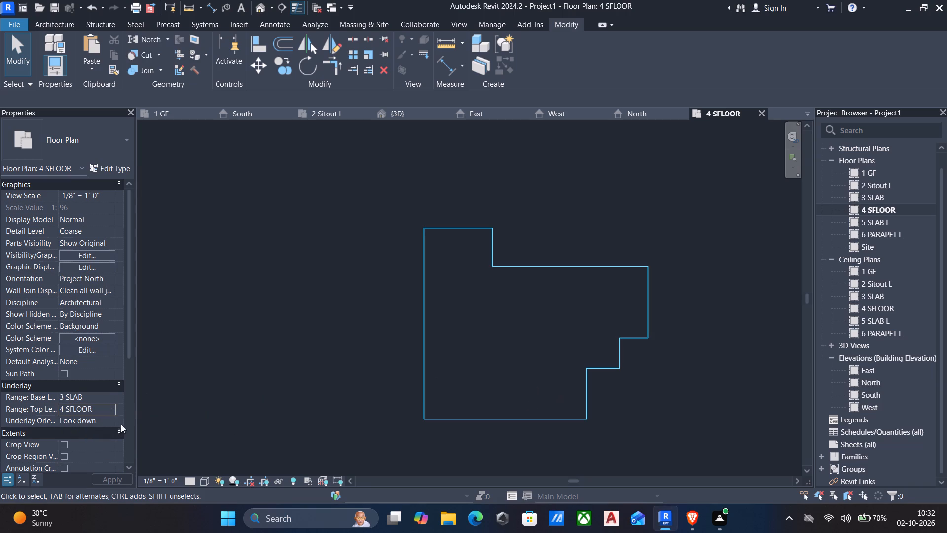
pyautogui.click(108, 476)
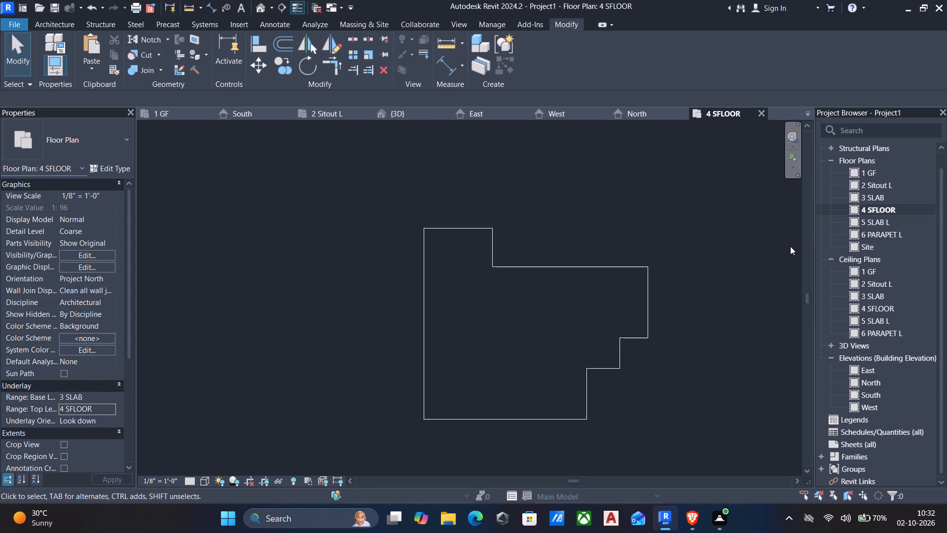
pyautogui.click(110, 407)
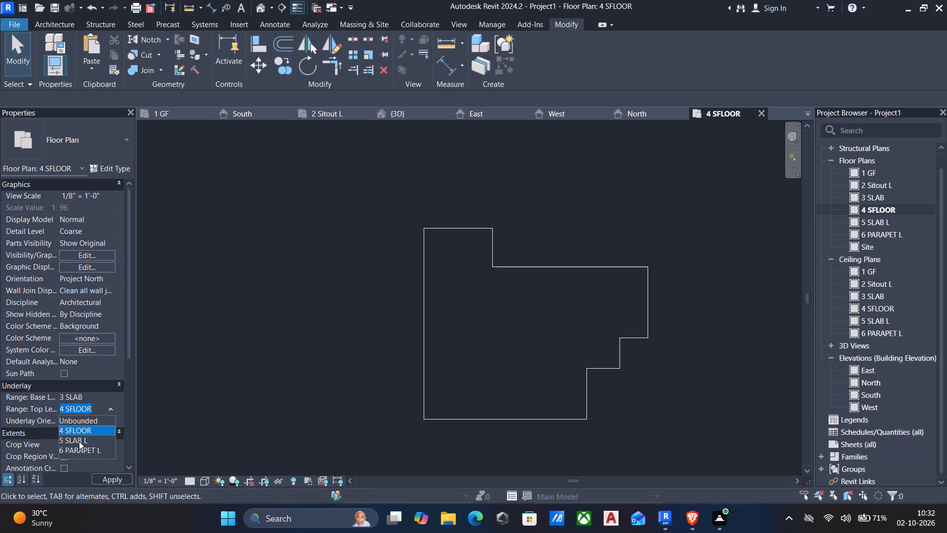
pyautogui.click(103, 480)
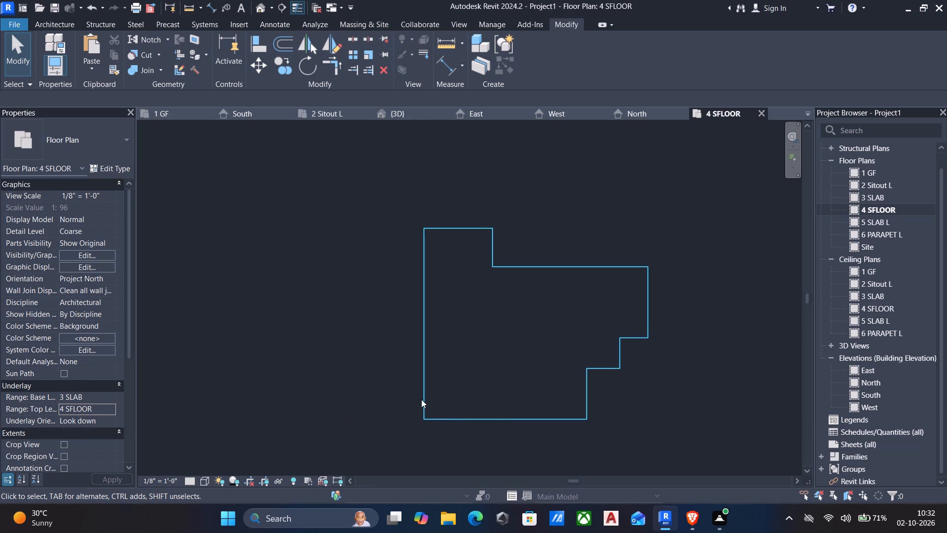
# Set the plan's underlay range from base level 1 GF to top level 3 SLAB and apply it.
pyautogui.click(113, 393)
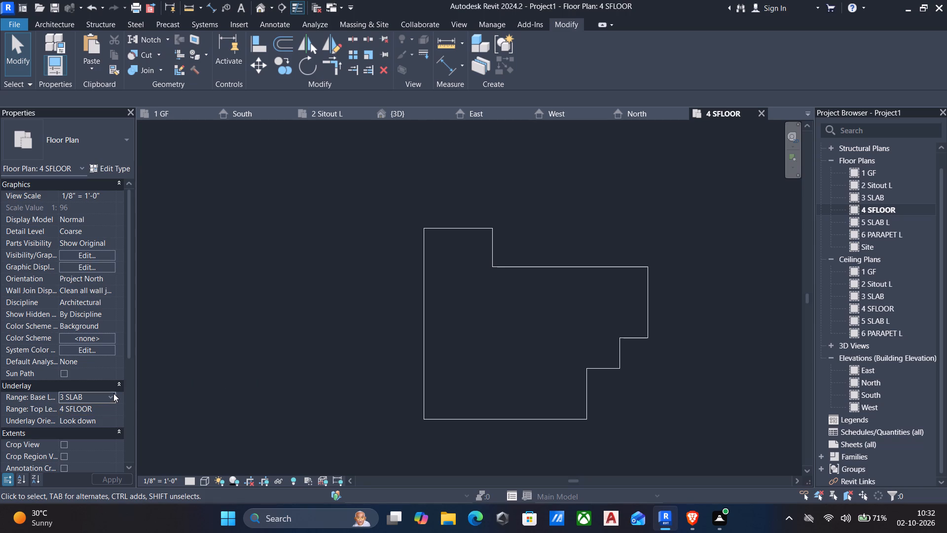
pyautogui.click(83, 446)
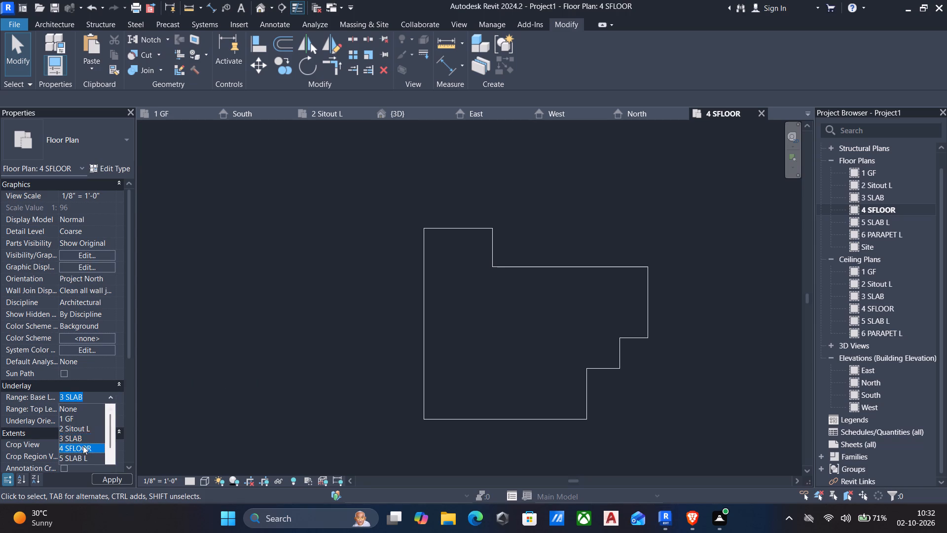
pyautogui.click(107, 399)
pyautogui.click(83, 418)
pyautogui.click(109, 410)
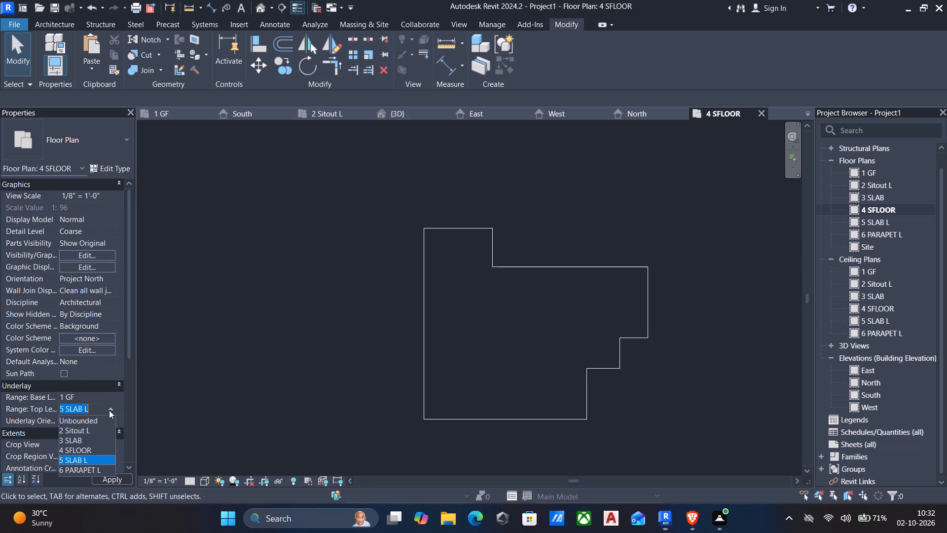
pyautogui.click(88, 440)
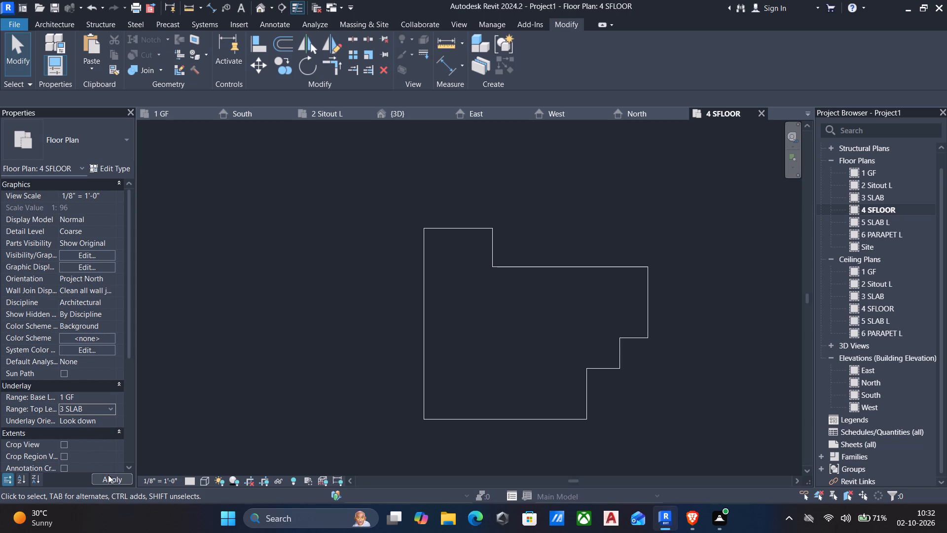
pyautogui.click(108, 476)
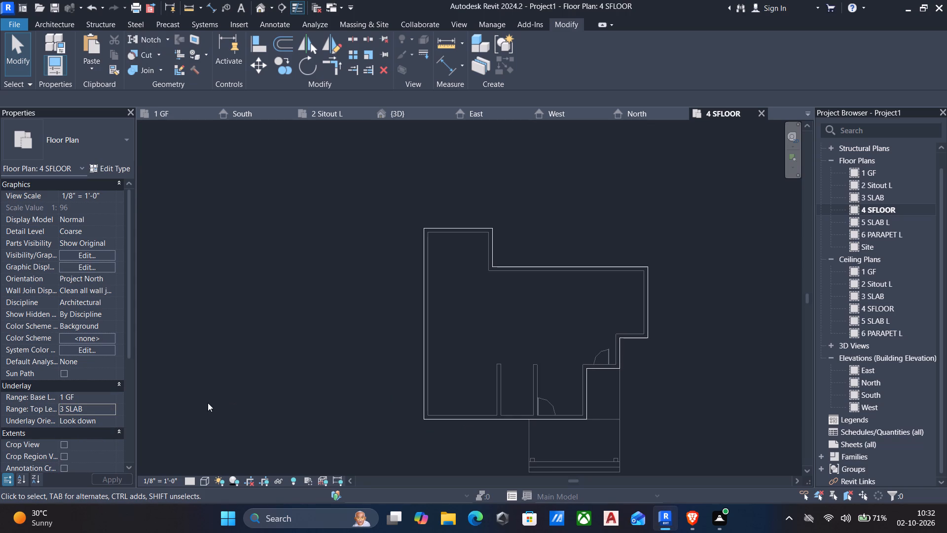
# Set the plan's underlay from base level 4 SFLOOR to top level 5 SLAB L with Look up orientation, and apply it.
pyautogui.click(113, 396)
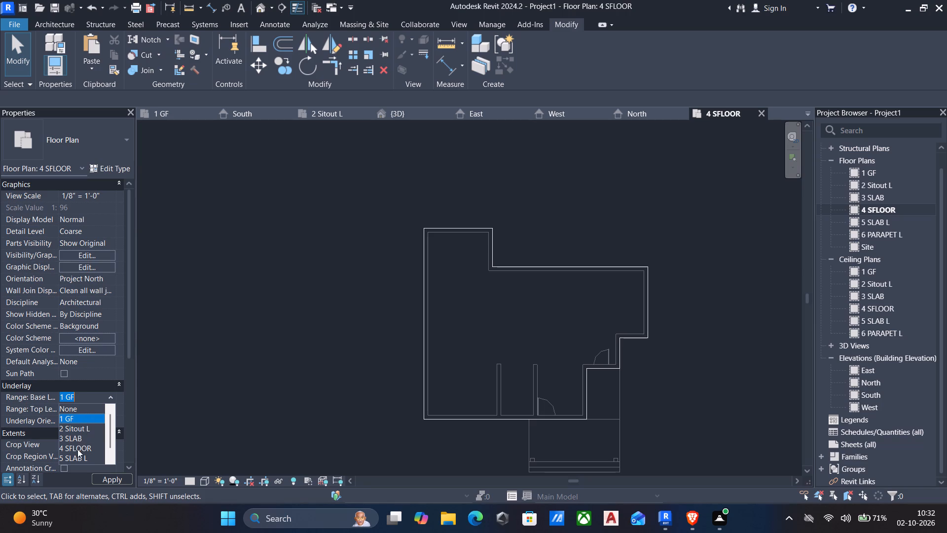
pyautogui.click(78, 444)
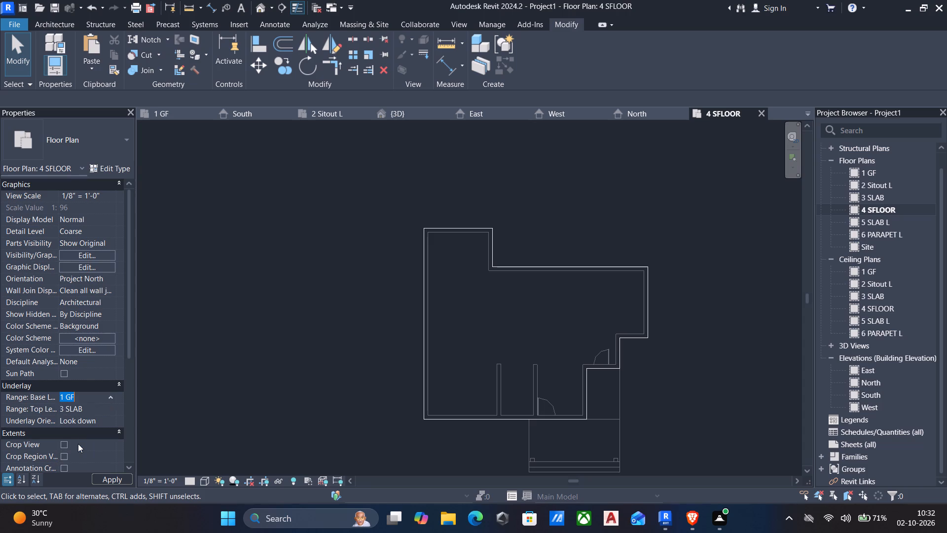
pyautogui.click(100, 416)
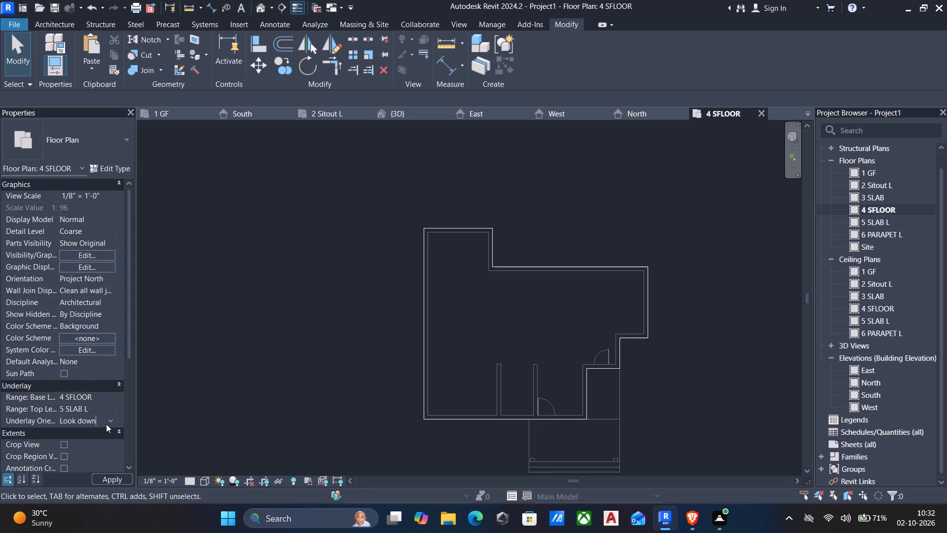
pyautogui.click(112, 422)
pyautogui.click(82, 441)
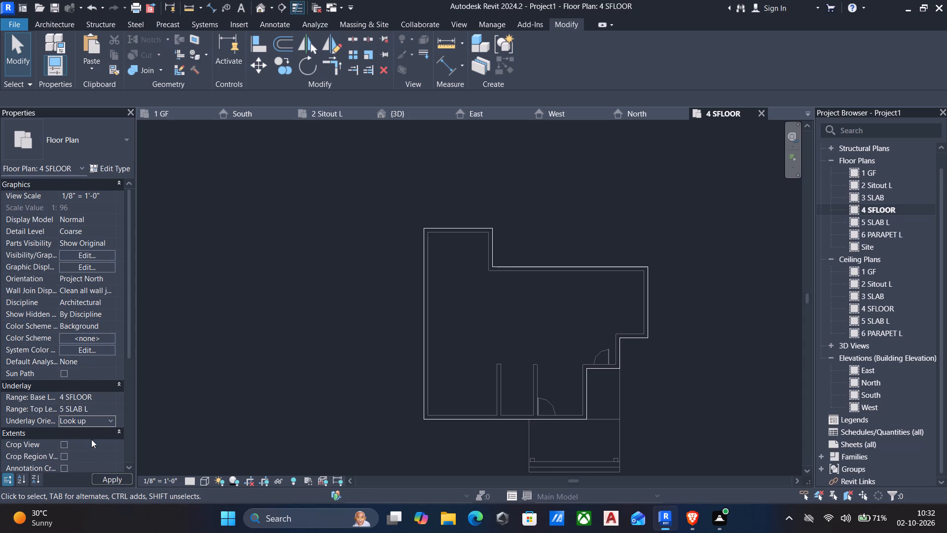
pyautogui.click(109, 410)
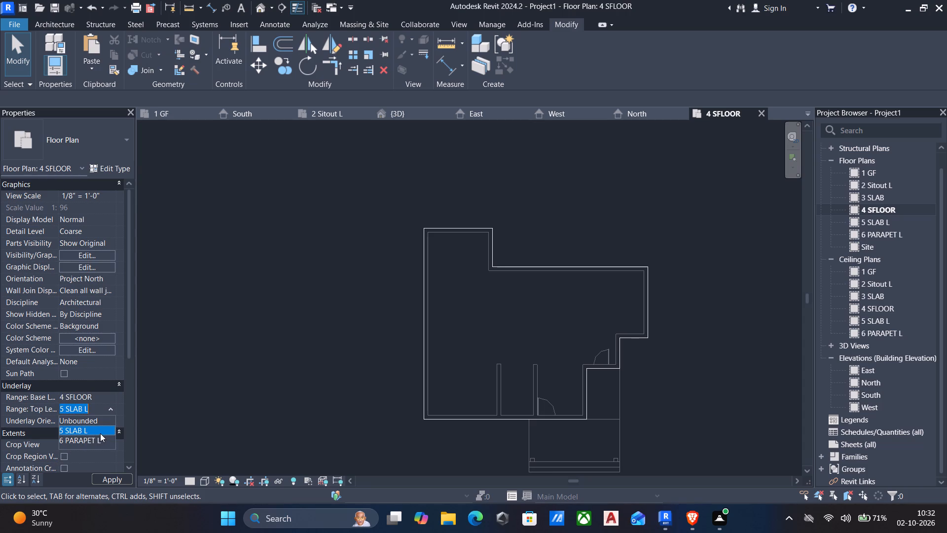
pyautogui.click(100, 433)
pyautogui.click(108, 475)
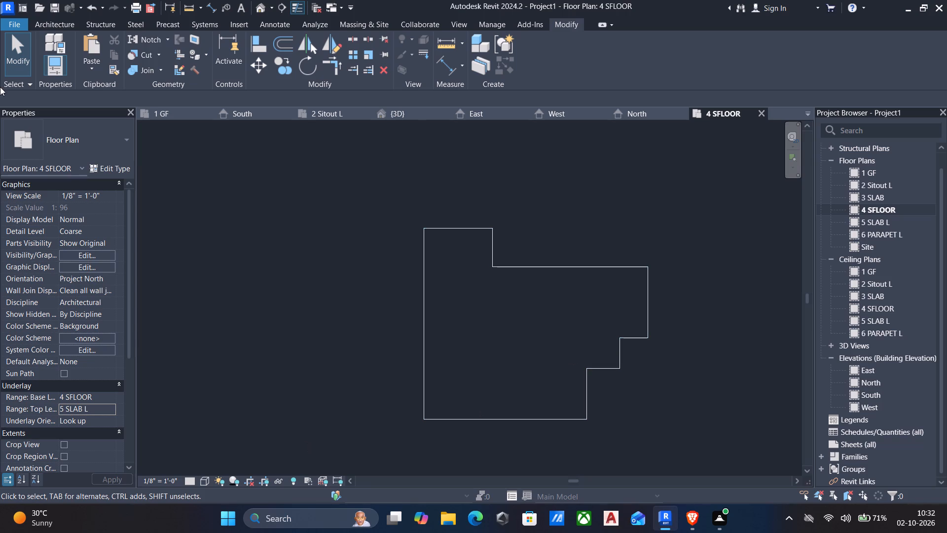
# Set the plan's underlay range from base level 2 Sitout L to top level 4 SFLOOR and apply it.
pyautogui.click(112, 398)
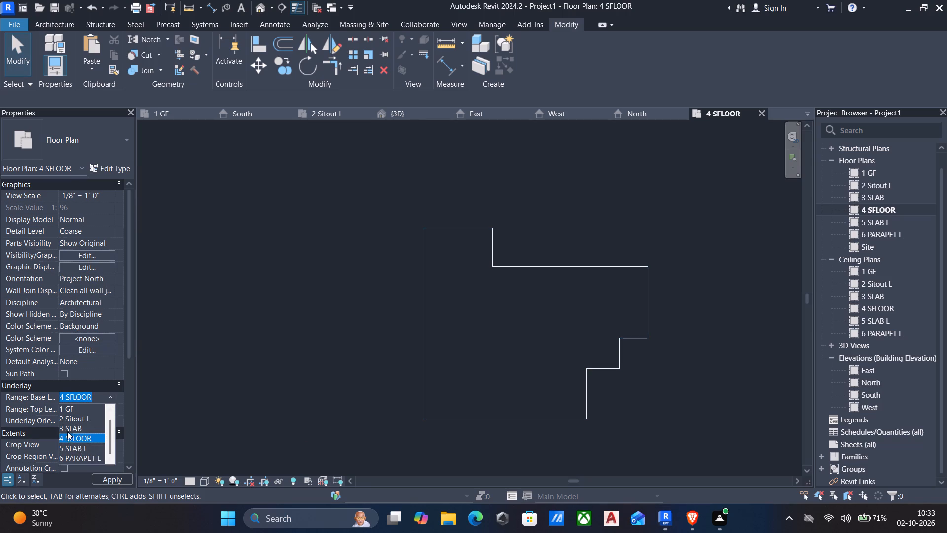
pyautogui.click(69, 419)
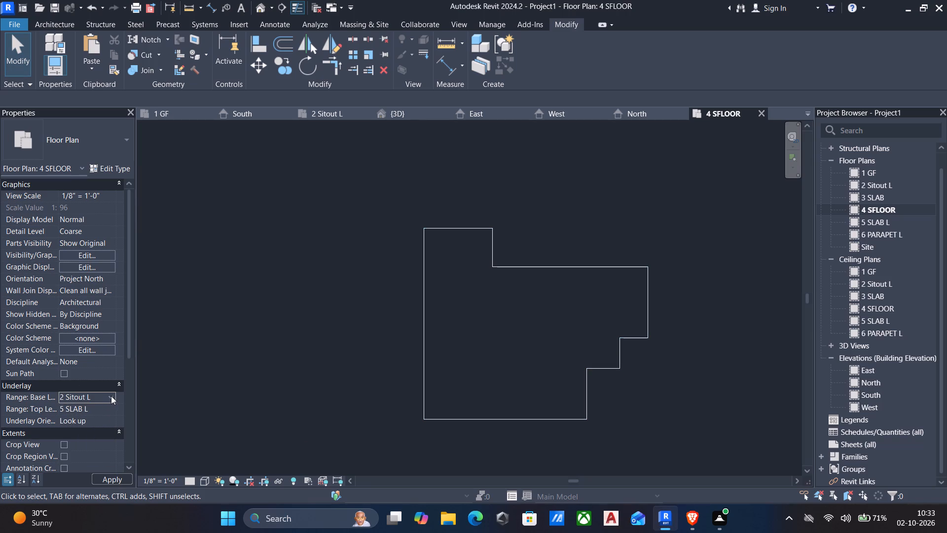
pyautogui.click(109, 410)
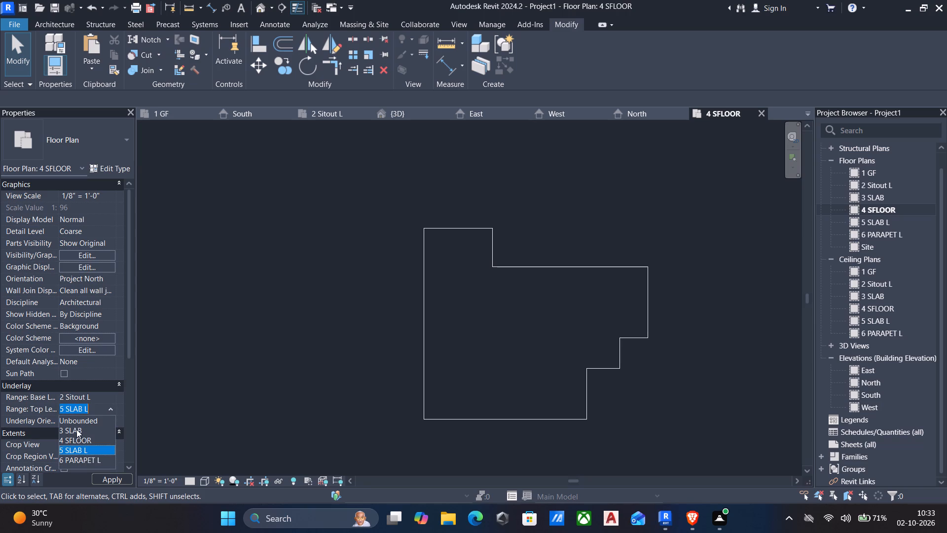
pyautogui.click(70, 439)
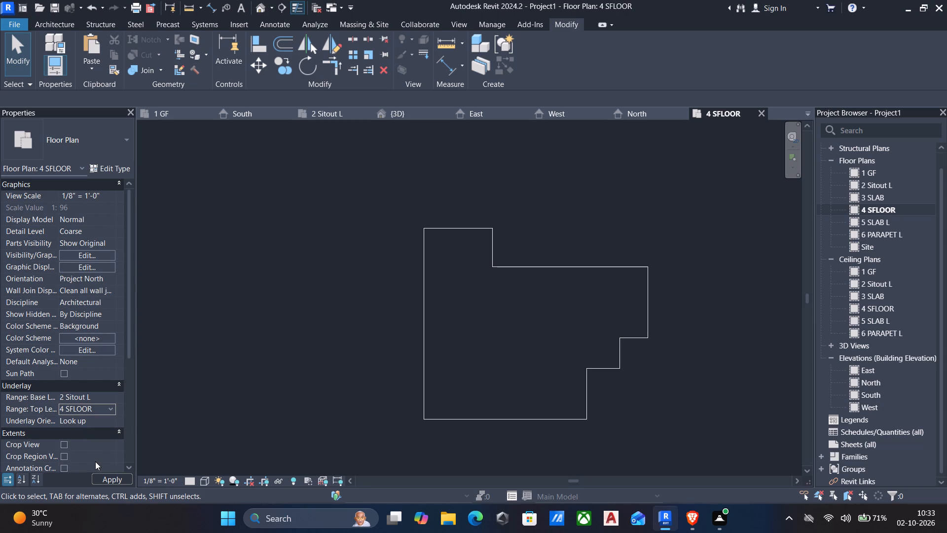
pyautogui.click(109, 474)
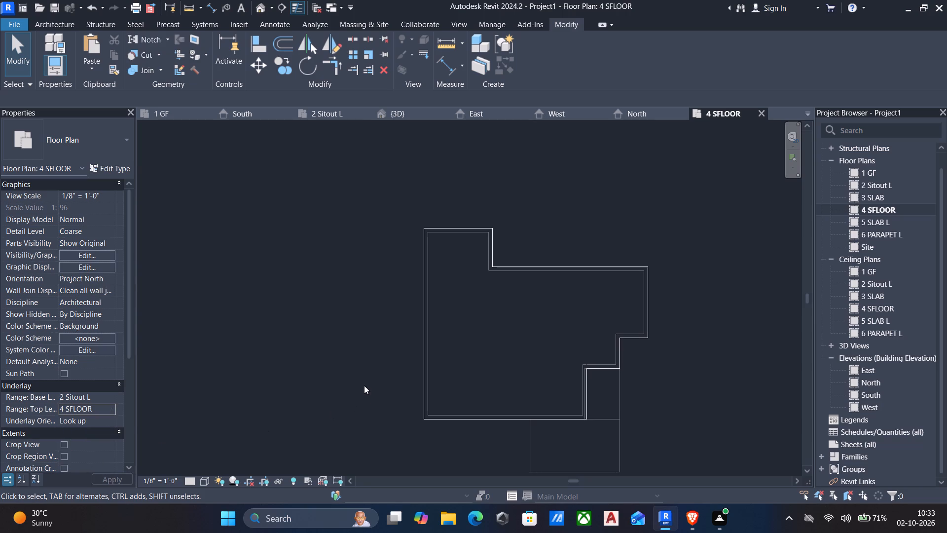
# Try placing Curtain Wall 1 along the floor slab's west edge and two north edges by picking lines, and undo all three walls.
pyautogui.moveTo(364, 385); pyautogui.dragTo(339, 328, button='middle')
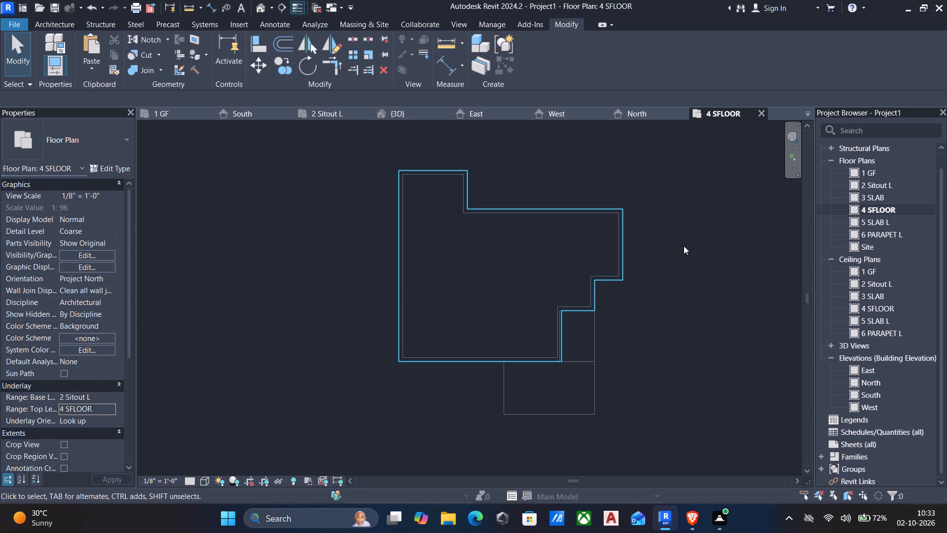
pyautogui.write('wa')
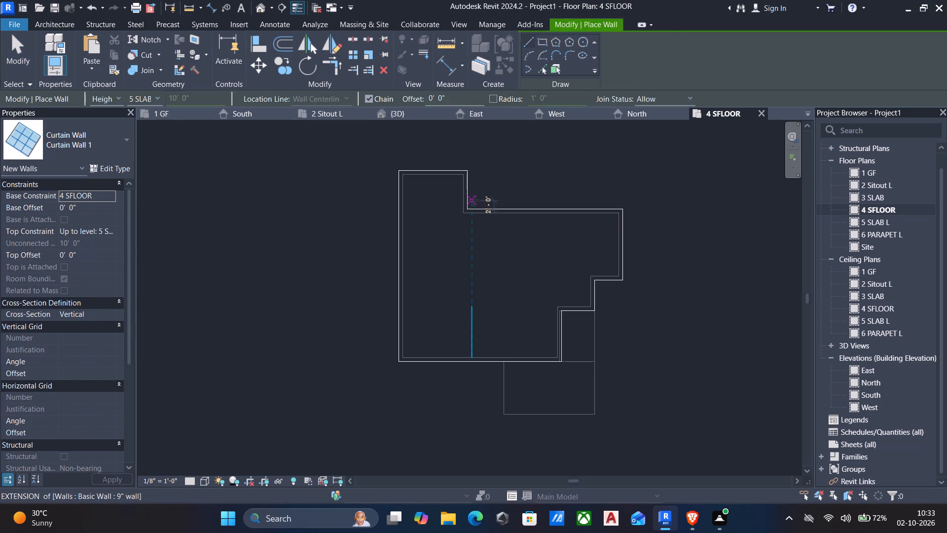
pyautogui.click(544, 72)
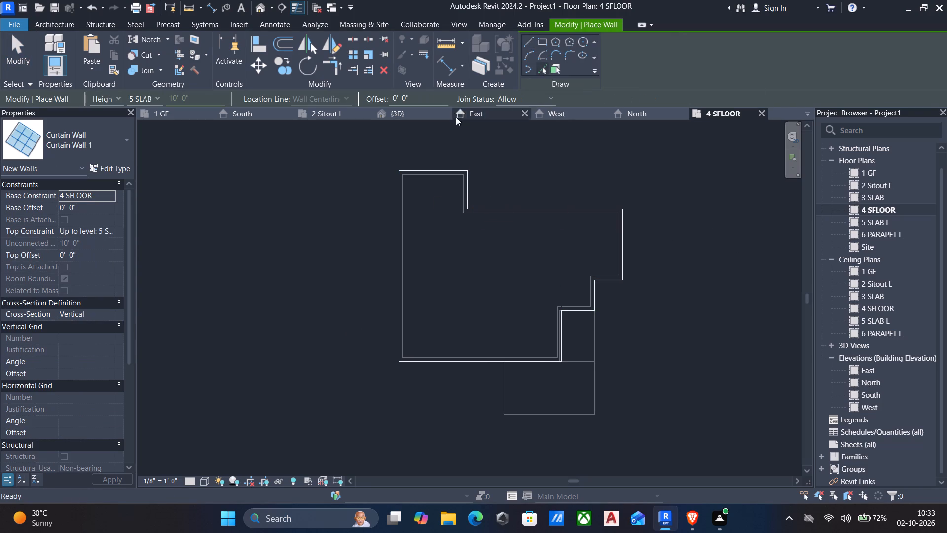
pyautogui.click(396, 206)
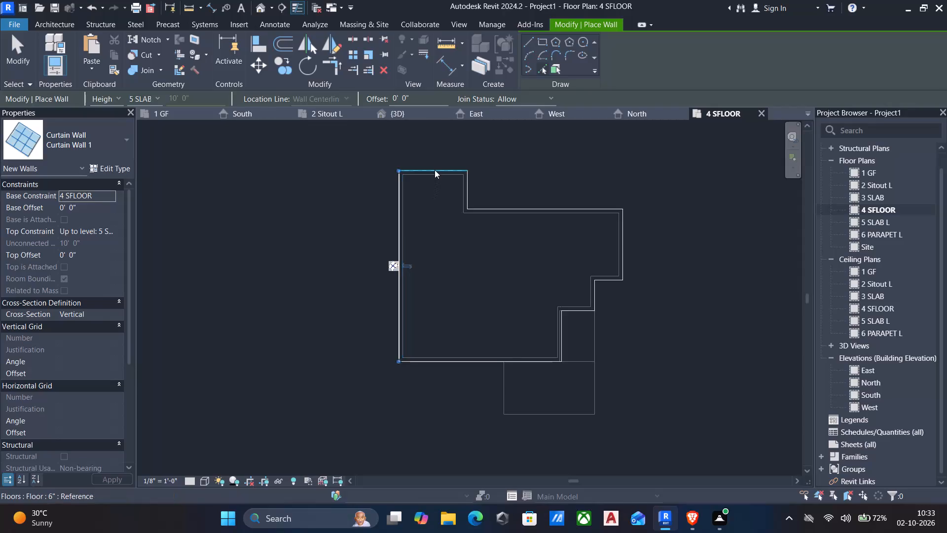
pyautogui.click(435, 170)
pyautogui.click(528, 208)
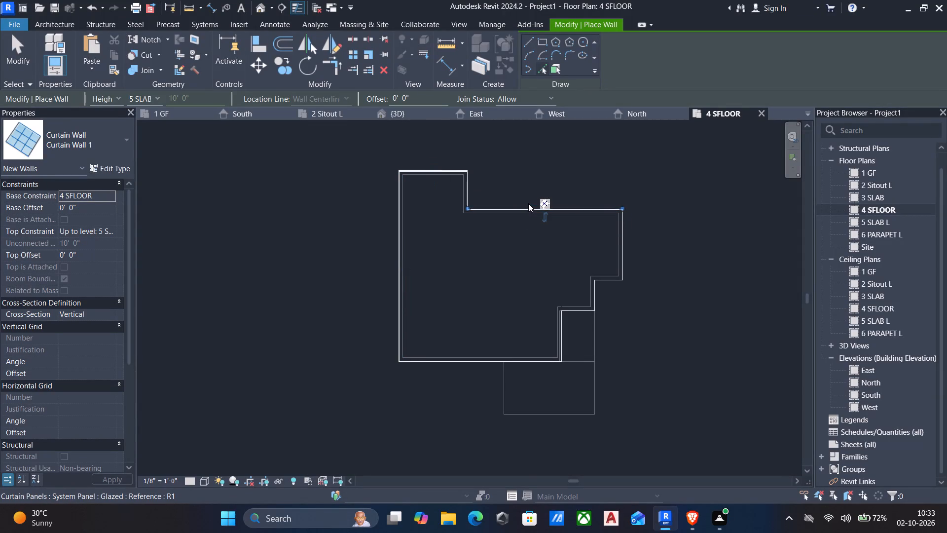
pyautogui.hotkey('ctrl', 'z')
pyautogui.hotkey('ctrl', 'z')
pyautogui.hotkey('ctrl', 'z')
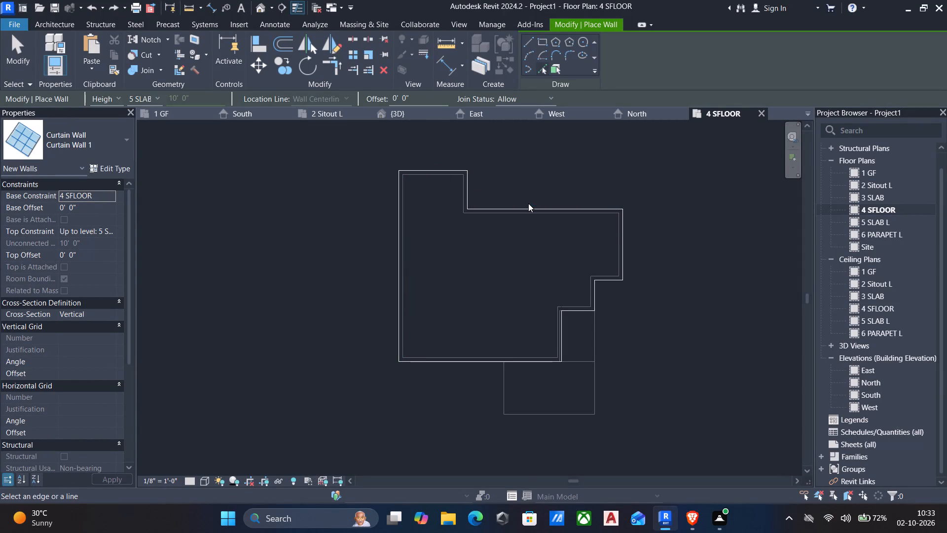
# Switch the type for new walls to Basic Wall 9" wall, keeping placement by picking lines.
pyautogui.click(68, 143)
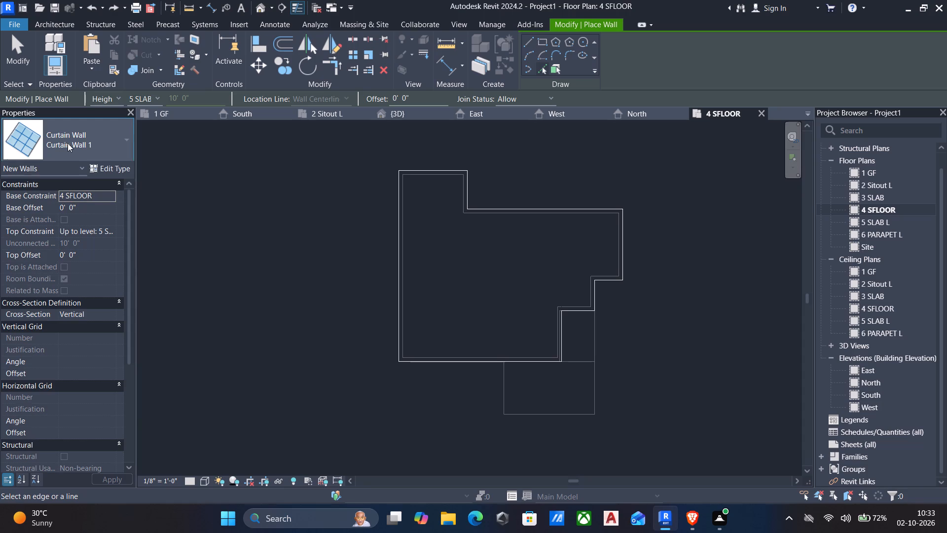
pyautogui.scroll(15, 75, 308)
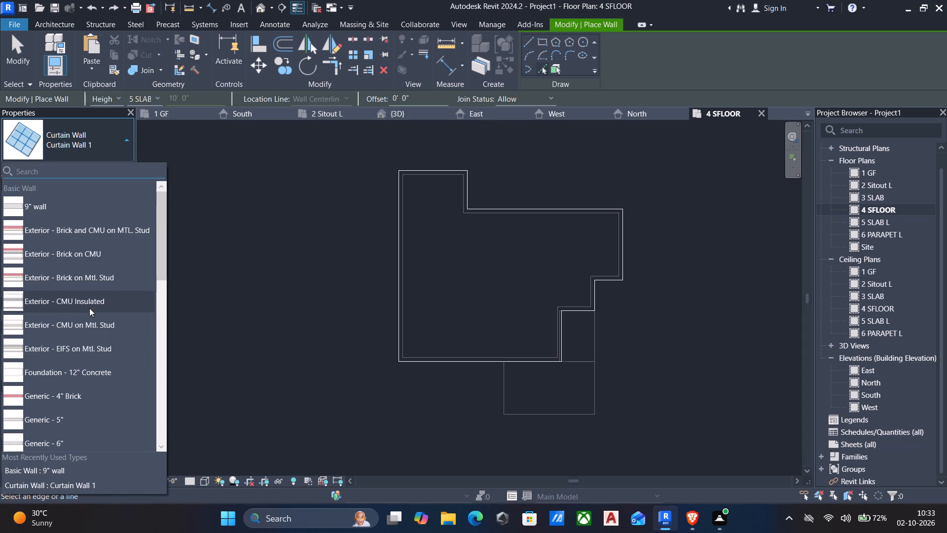
pyautogui.scroll(4, 89, 308)
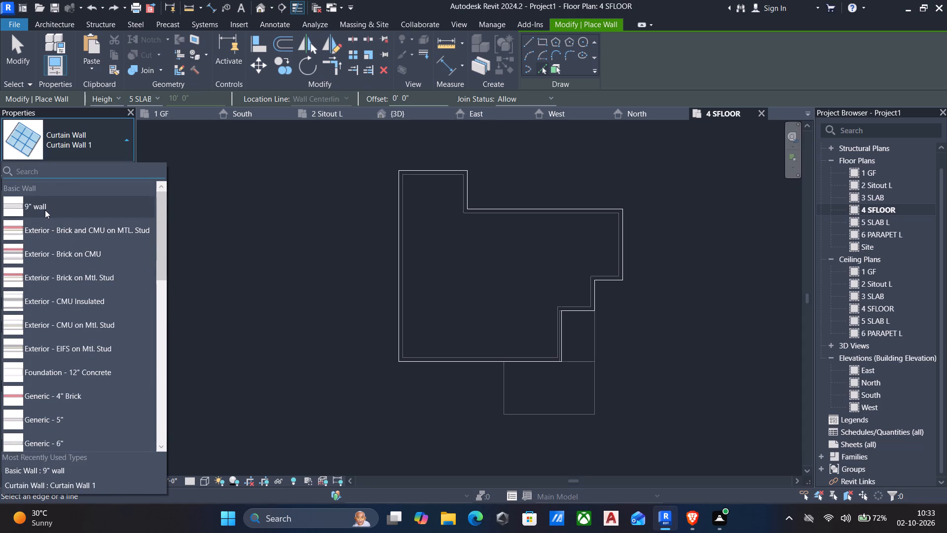
pyautogui.click(45, 209)
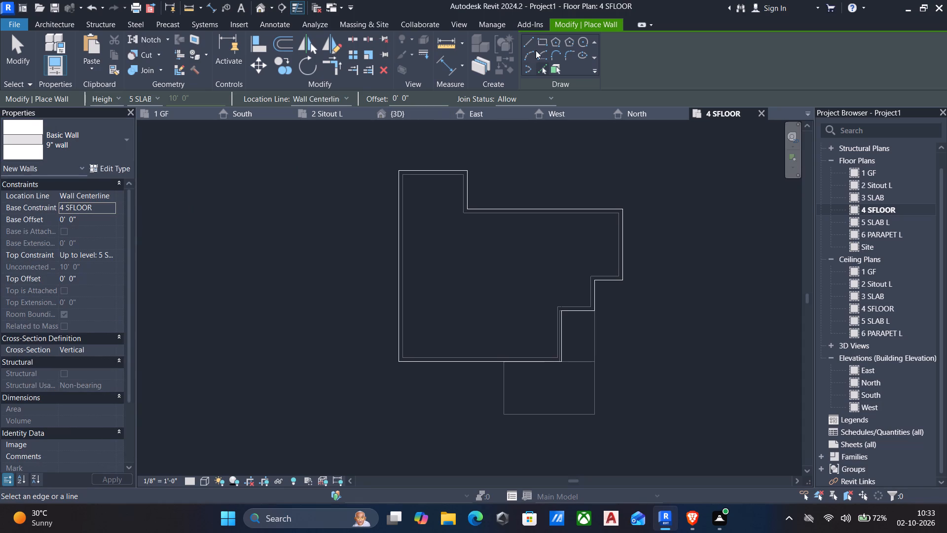
pyautogui.click(543, 66)
# Examine the building levels and their heights in the South elevation.
pyautogui.doubleClick(891, 398)
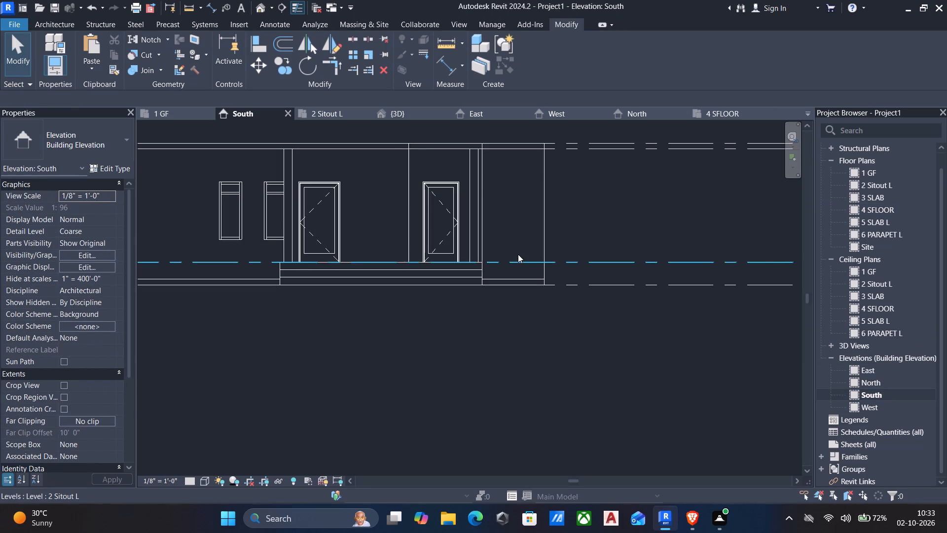
pyautogui.scroll(-2, 518, 254)
pyautogui.moveTo(507, 264); pyautogui.dragTo(476, 298, button='middle')
pyautogui.scroll(-3, 476, 298)
pyautogui.moveTo(470, 278); pyautogui.dragTo(451, 304, button='middle')
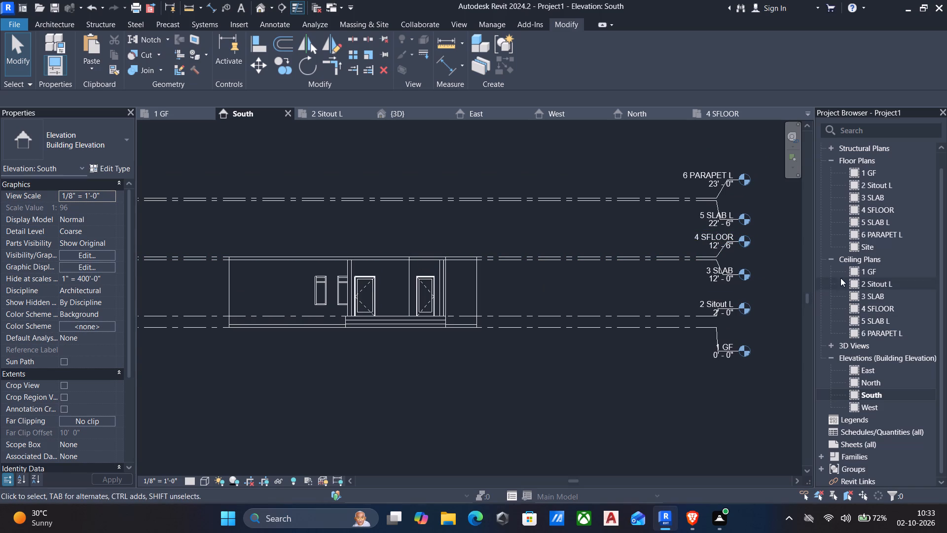
# In the 4 SFLOOR plan, set new 9" walls up to level 5 SLAB L, placed by picking lines with location line Finish Face: Exterior.
pyautogui.doubleClick(865, 212)
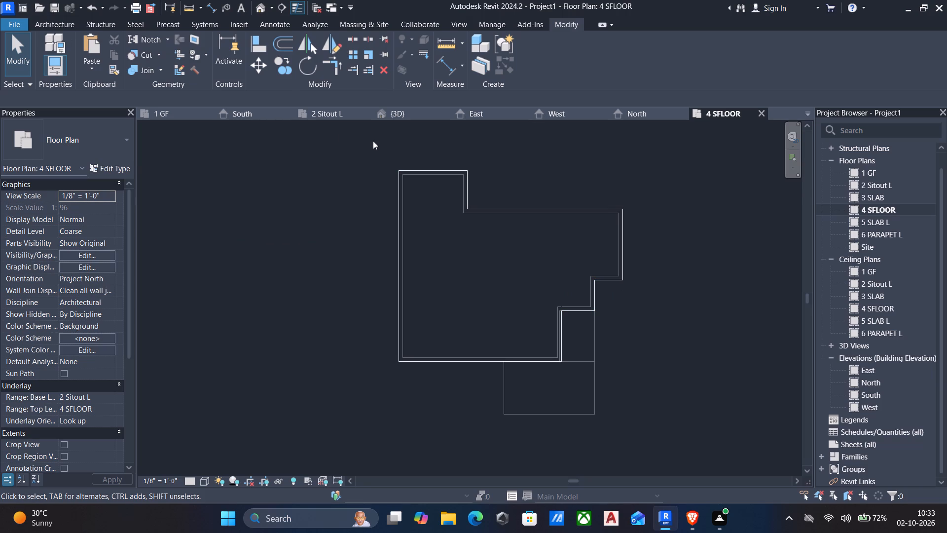
pyautogui.write('wa')
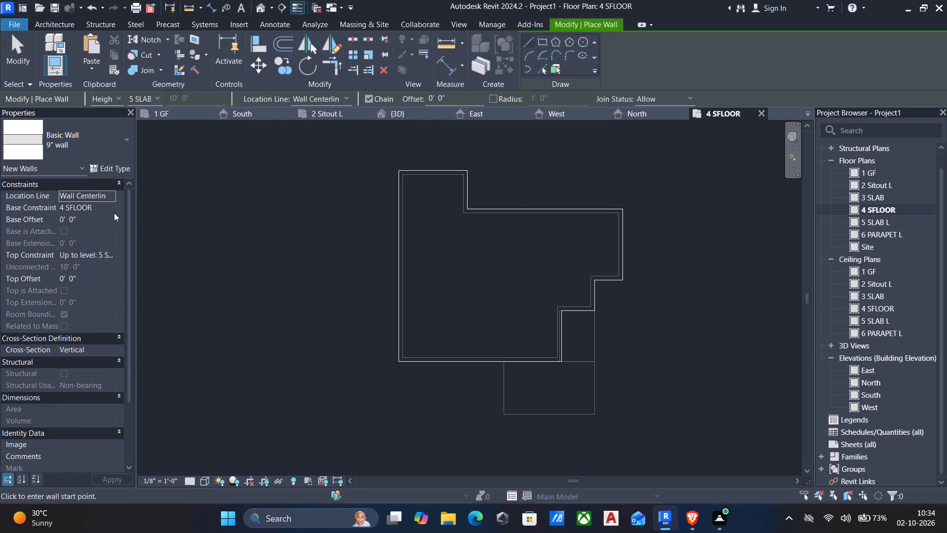
pyautogui.click(113, 257)
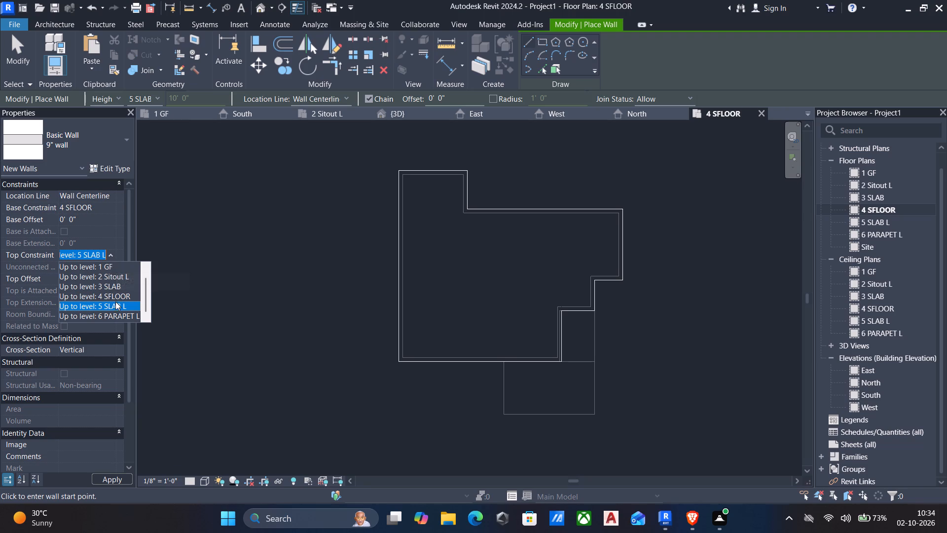
pyautogui.click(115, 306)
pyautogui.click(542, 71)
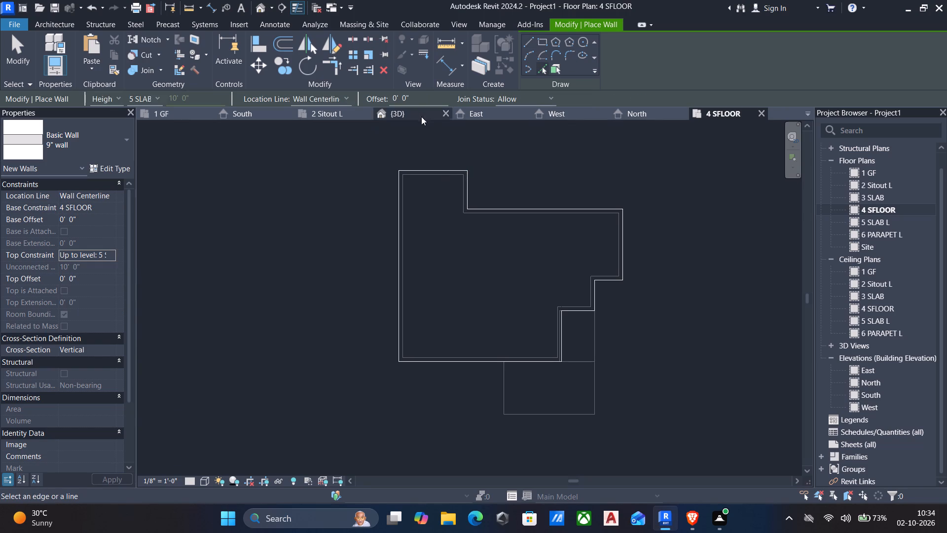
pyautogui.click(347, 96)
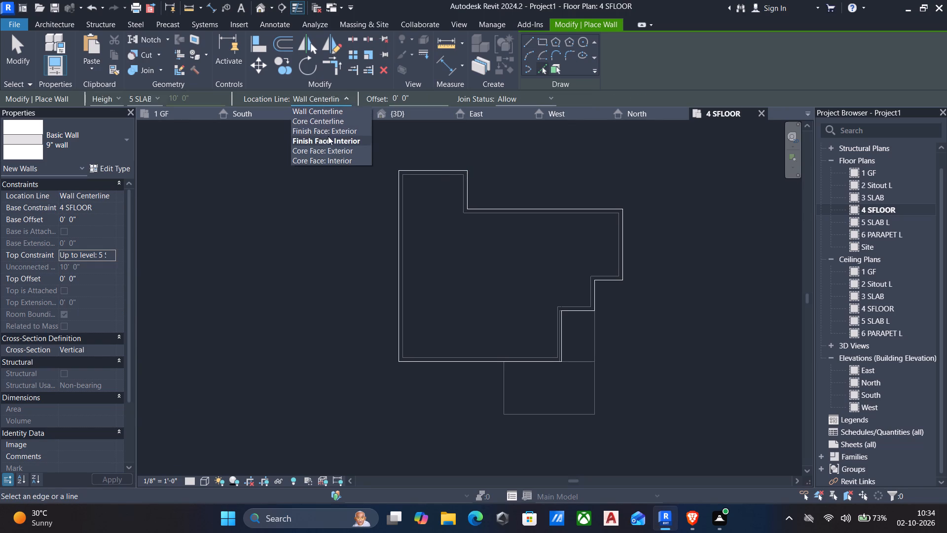
pyautogui.click(329, 132)
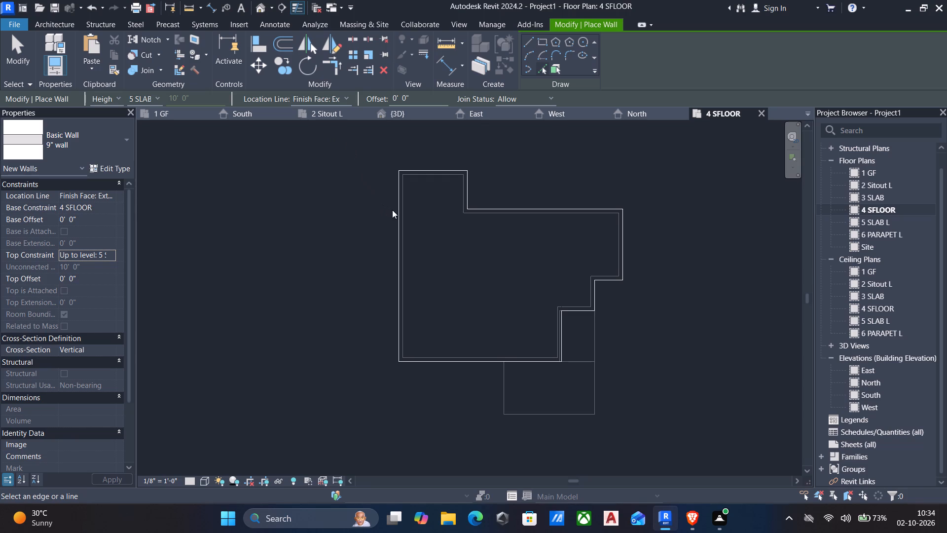
# Place 9" walls along the floor slab's west edge, both north edges with the jog between, the east edge and the first southeast steps.
pyautogui.click(406, 210)
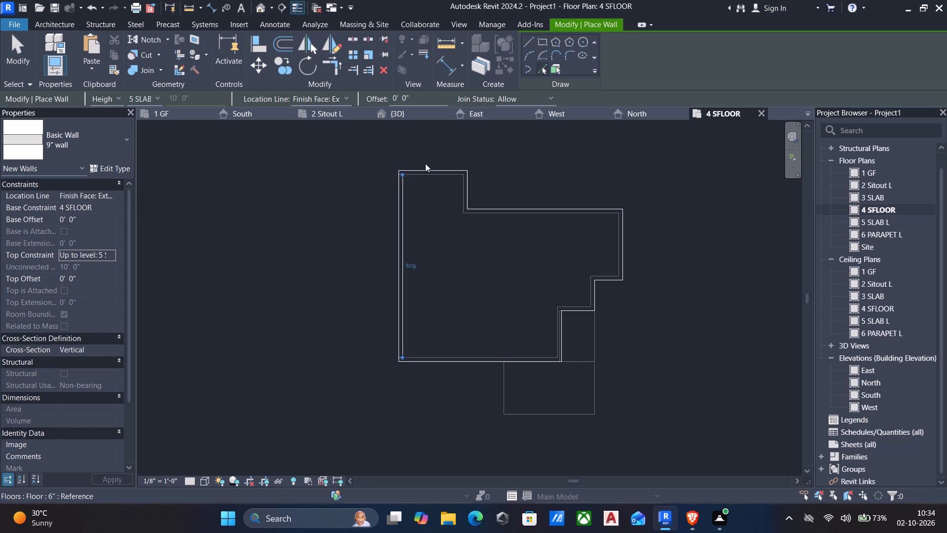
pyautogui.click(423, 169)
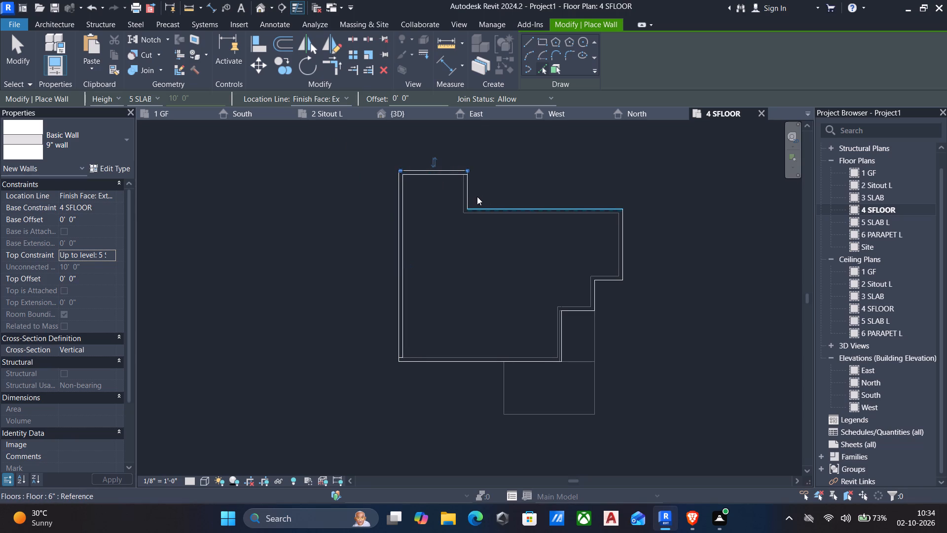
pyautogui.click(467, 196)
pyautogui.click(485, 205)
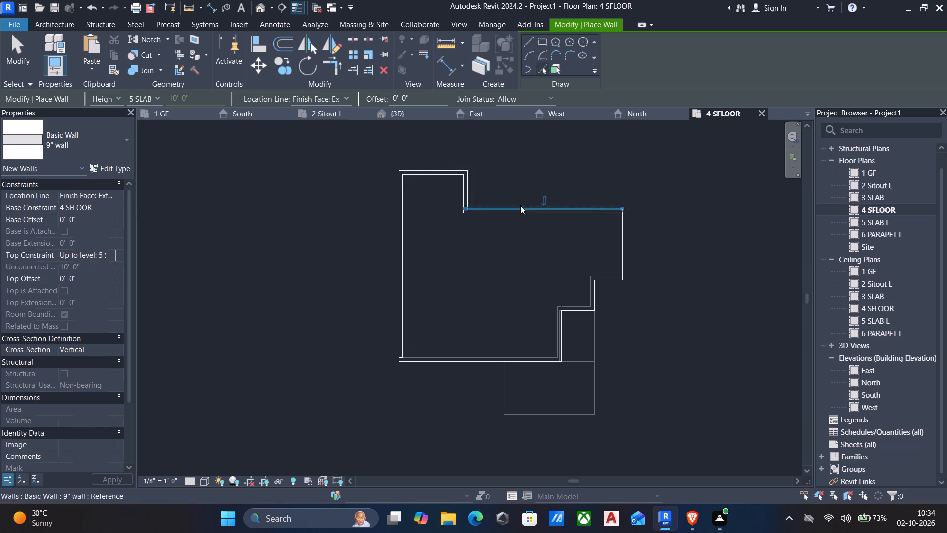
pyautogui.click(624, 242)
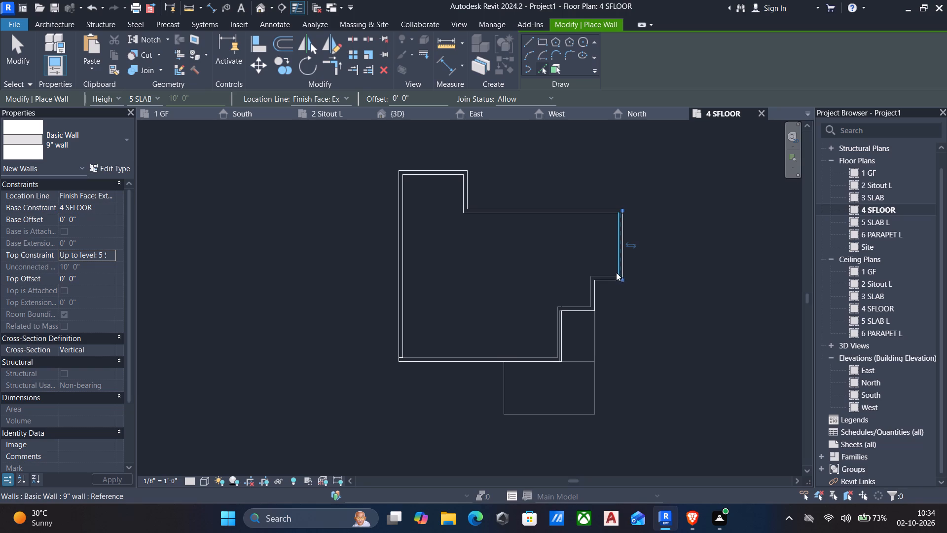
pyautogui.click(603, 281)
pyautogui.click(592, 292)
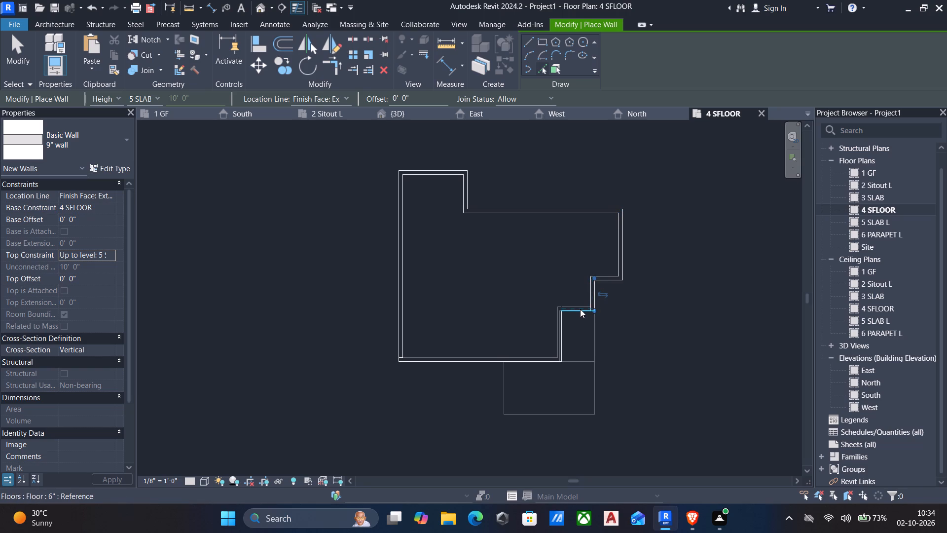
pyautogui.click(580, 309)
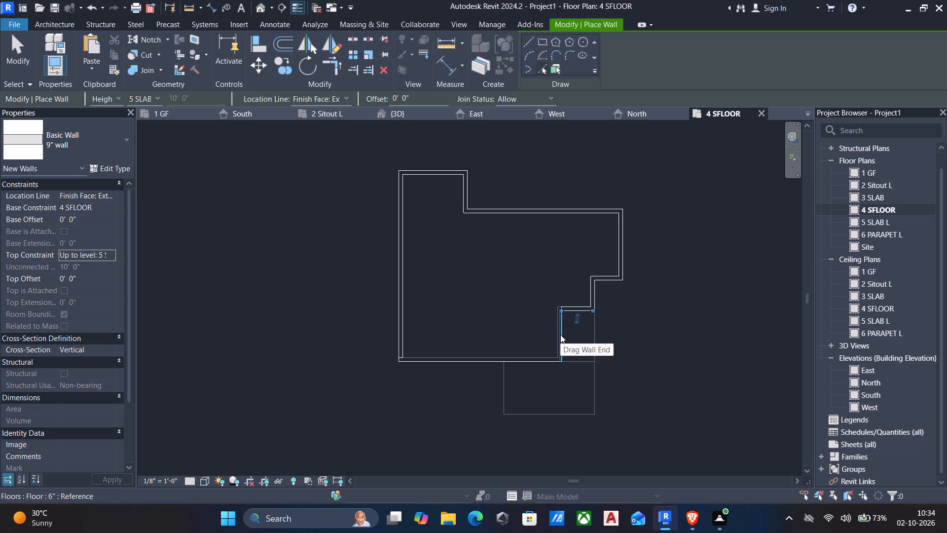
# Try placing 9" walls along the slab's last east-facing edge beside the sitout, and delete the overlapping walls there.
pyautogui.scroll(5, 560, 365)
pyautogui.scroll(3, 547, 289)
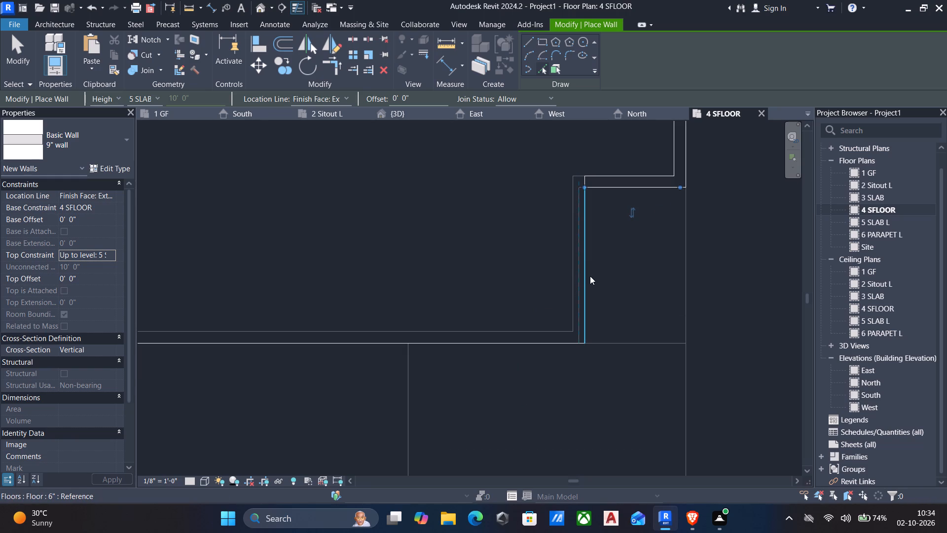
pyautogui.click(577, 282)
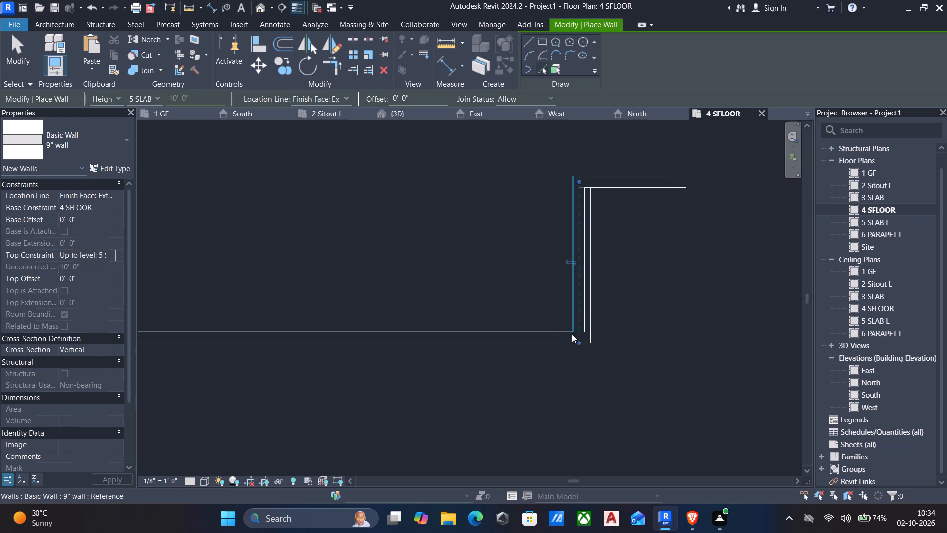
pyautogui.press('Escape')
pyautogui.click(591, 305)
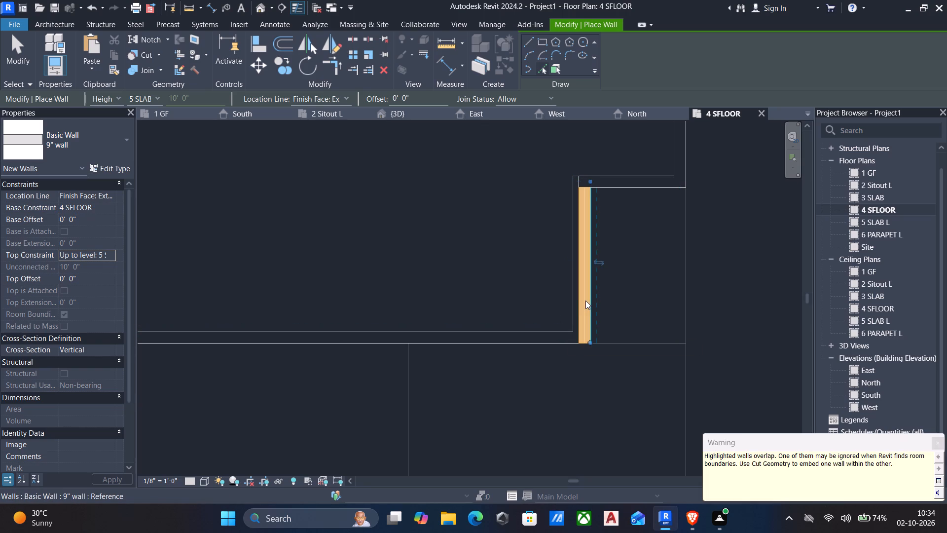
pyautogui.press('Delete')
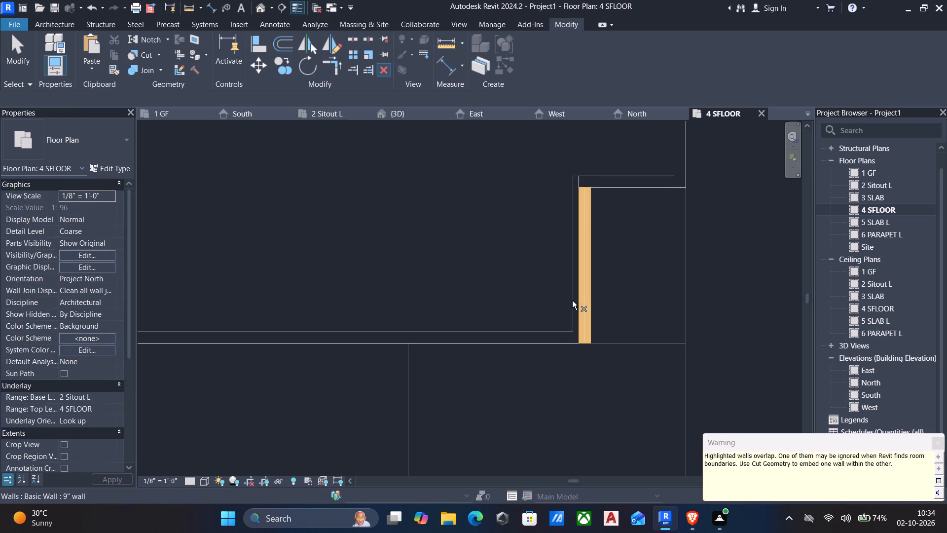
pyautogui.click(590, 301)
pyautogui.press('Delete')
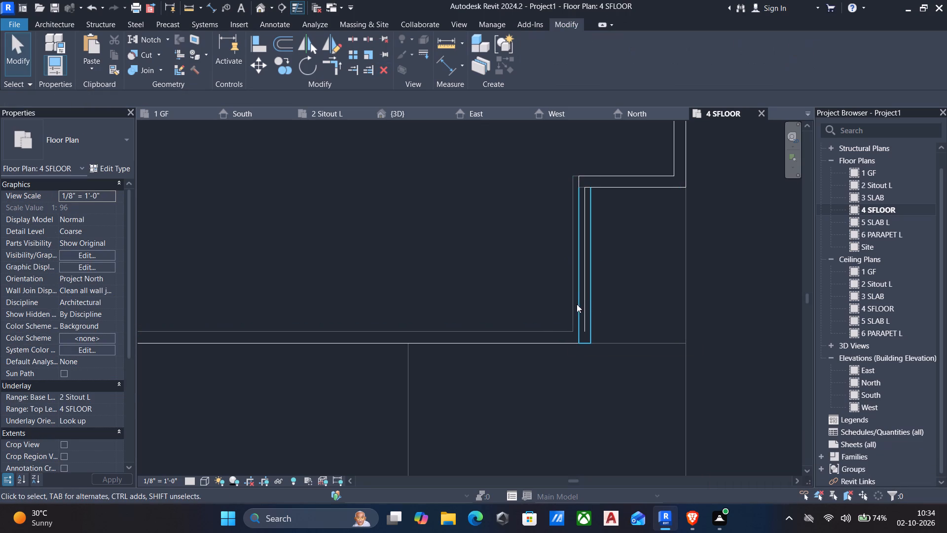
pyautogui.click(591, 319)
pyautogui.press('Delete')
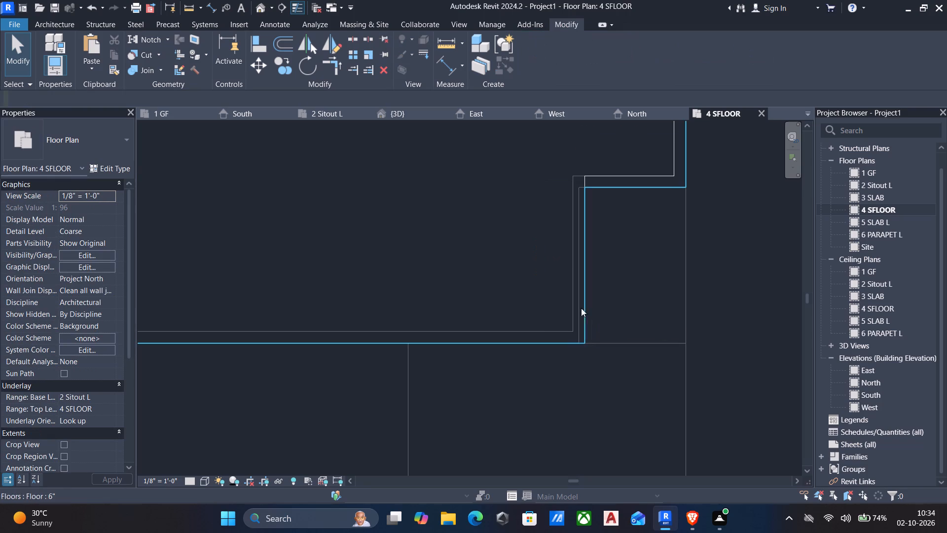
# Place a 9" wall along the floor slab's long south edge by picking the line.
pyautogui.write('wa')
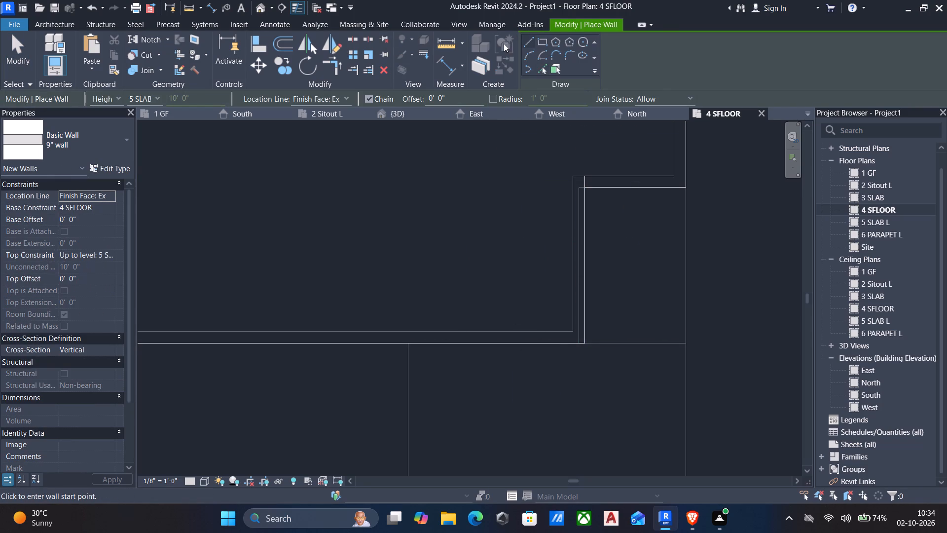
pyautogui.click(544, 70)
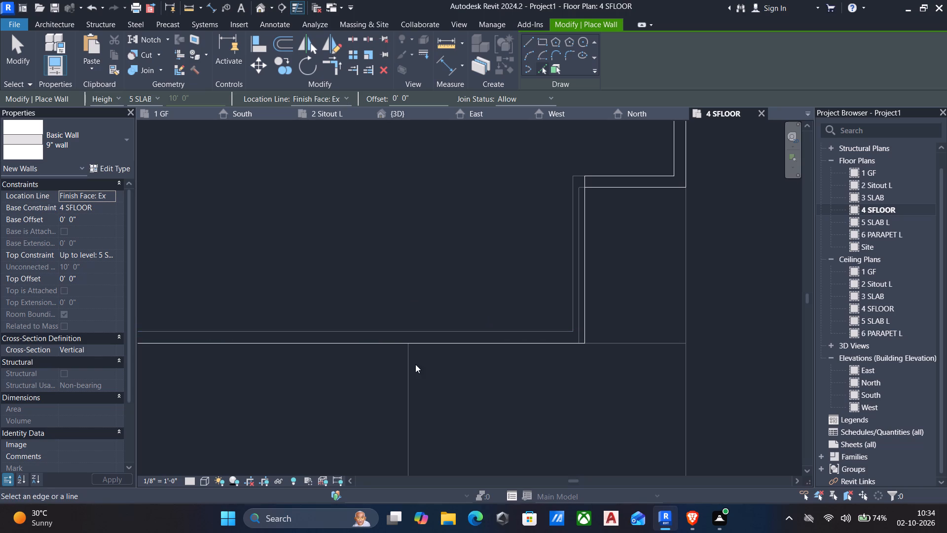
pyautogui.click(394, 345)
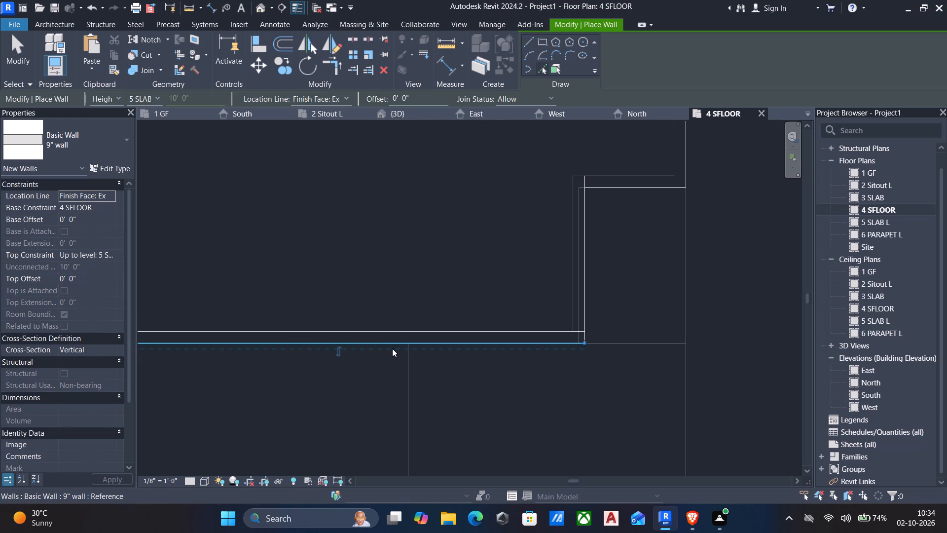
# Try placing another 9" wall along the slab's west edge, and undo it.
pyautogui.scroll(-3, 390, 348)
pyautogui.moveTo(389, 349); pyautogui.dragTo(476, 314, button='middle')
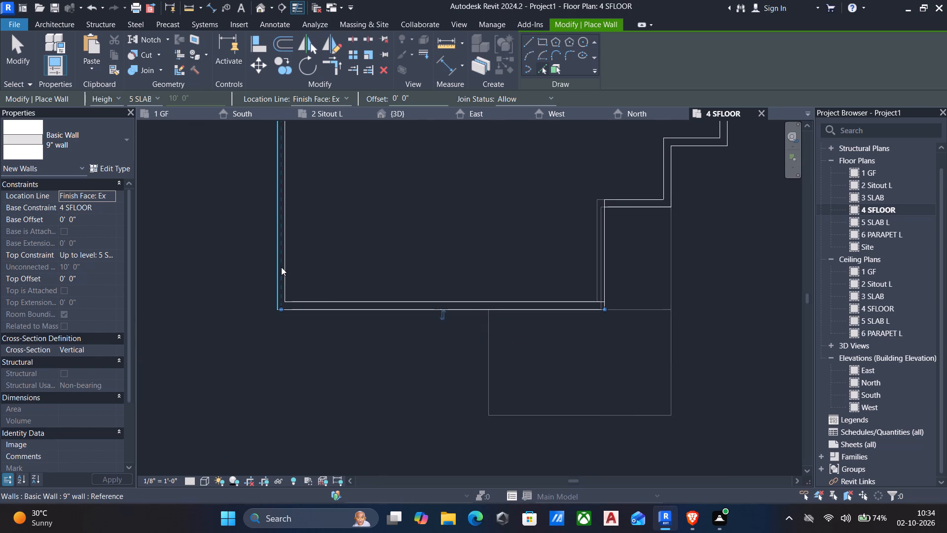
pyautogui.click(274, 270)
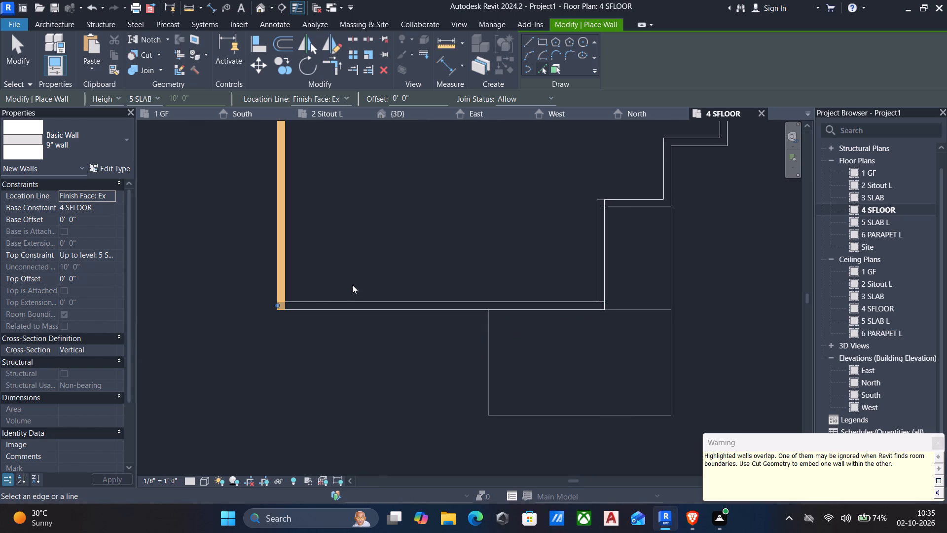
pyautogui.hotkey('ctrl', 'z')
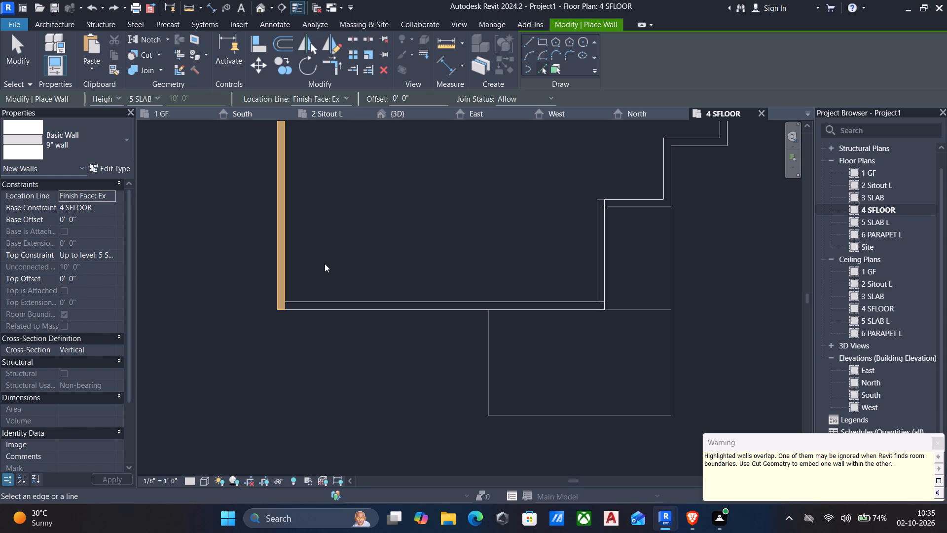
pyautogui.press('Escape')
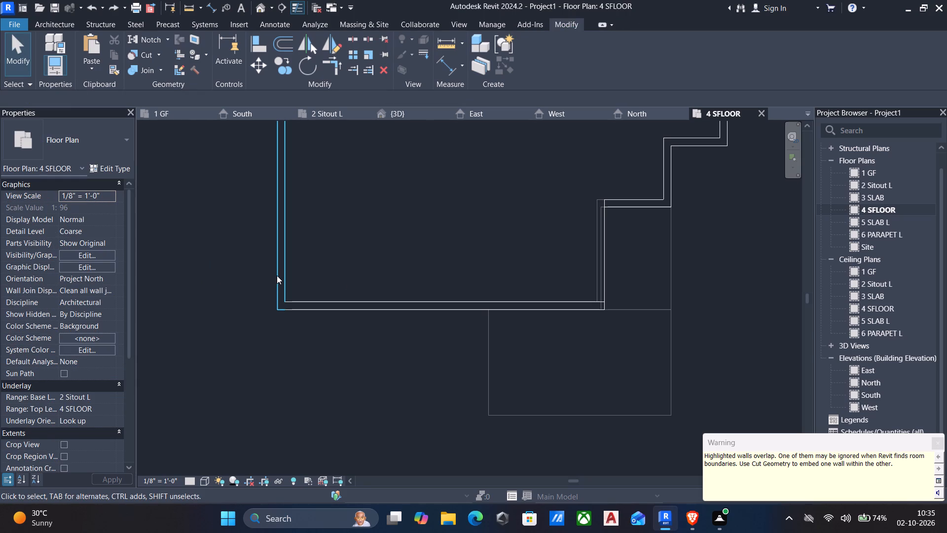
# Examine the west wall and the rest of the upper-storey walls in the 3D view.
pyautogui.click(277, 275)
pyautogui.scroll(-4, 289, 280)
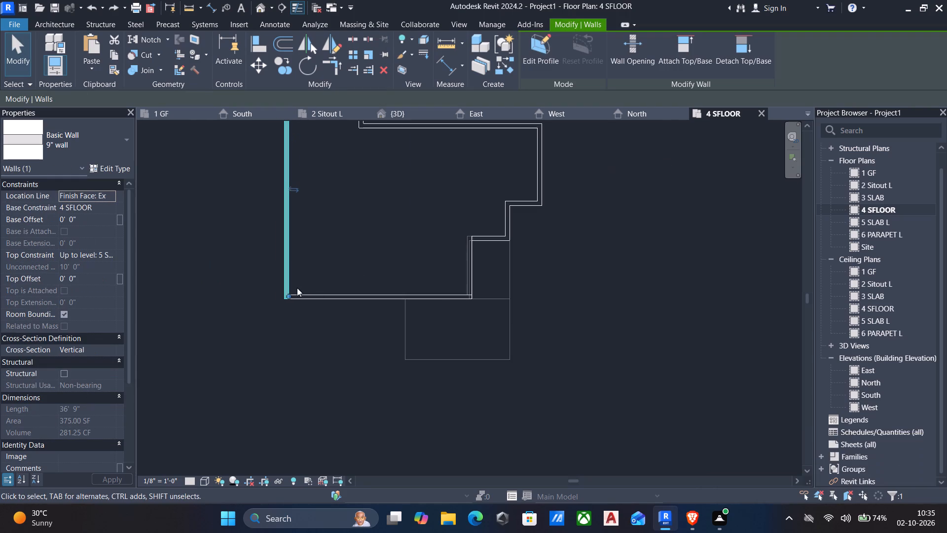
pyautogui.click(388, 109)
pyautogui.scroll(2, 309, 259)
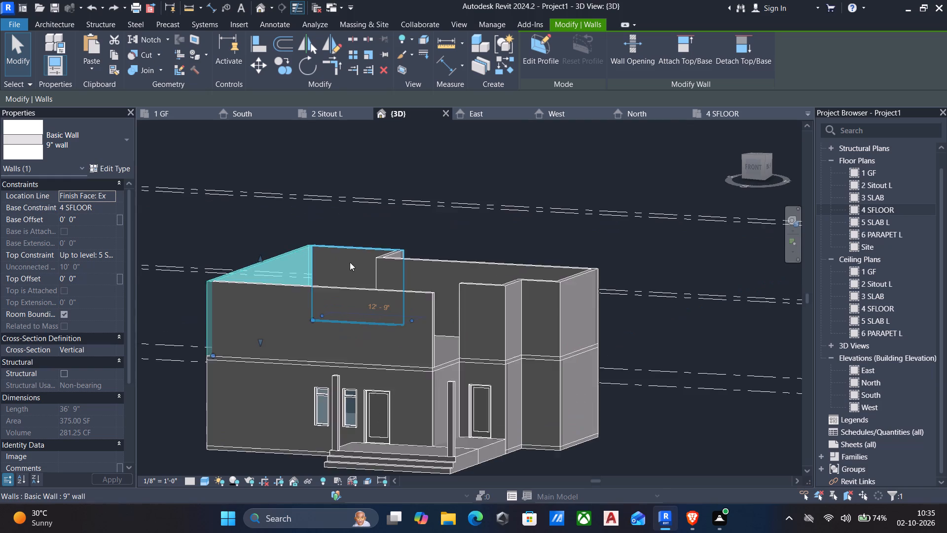
pyautogui.scroll(1, 394, 267)
pyautogui.keyDown('shift'); pyautogui.moveTo(395, 267); pyautogui.dragTo(331, 291, button='middle'); pyautogui.keyUp('shift')
pyautogui.scroll(-2, 330, 292)
pyautogui.keyDown('shift'); pyautogui.moveTo(381, 224); pyautogui.dragTo(484, 213, button='middle'); pyautogui.keyUp('shift')
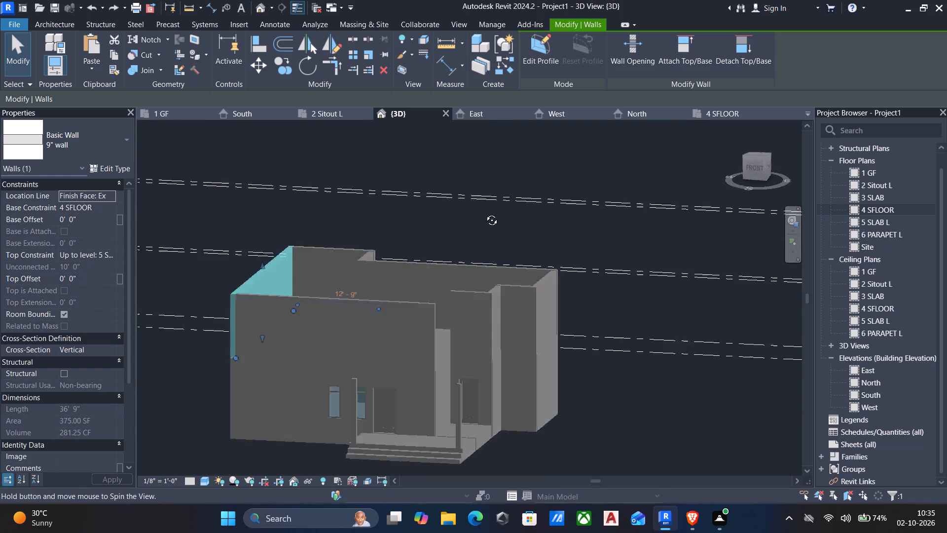
pyautogui.keyDown('shift'); pyautogui.moveTo(484, 213); pyautogui.dragTo(617, 236, button='middle'); pyautogui.keyUp('shift')
pyautogui.press('Escape')
pyautogui.scroll(2, 505, 262)
pyautogui.moveTo(414, 282); pyautogui.dragTo(484, 277, button='middle')
pyautogui.scroll(5, 324, 355)
pyautogui.scroll(-6, 374, 357)
pyautogui.keyDown('shift'); pyautogui.moveTo(510, 304); pyautogui.dragTo(342, 349, button='middle'); pyautogui.keyUp('shift')
pyautogui.scroll(-4, 342, 349)
pyautogui.moveTo(391, 353); pyautogui.dragTo(419, 316, button='middle')
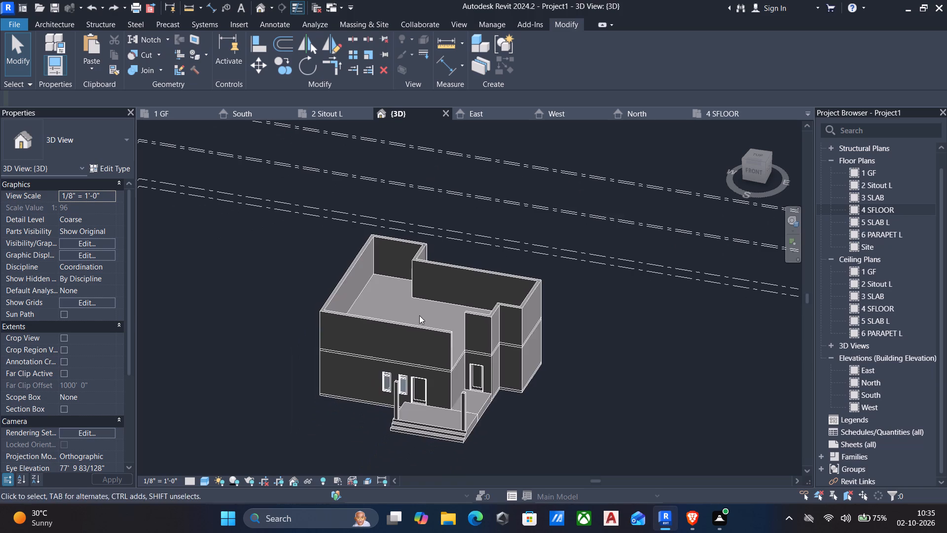
pyautogui.scroll(3, 462, 340)
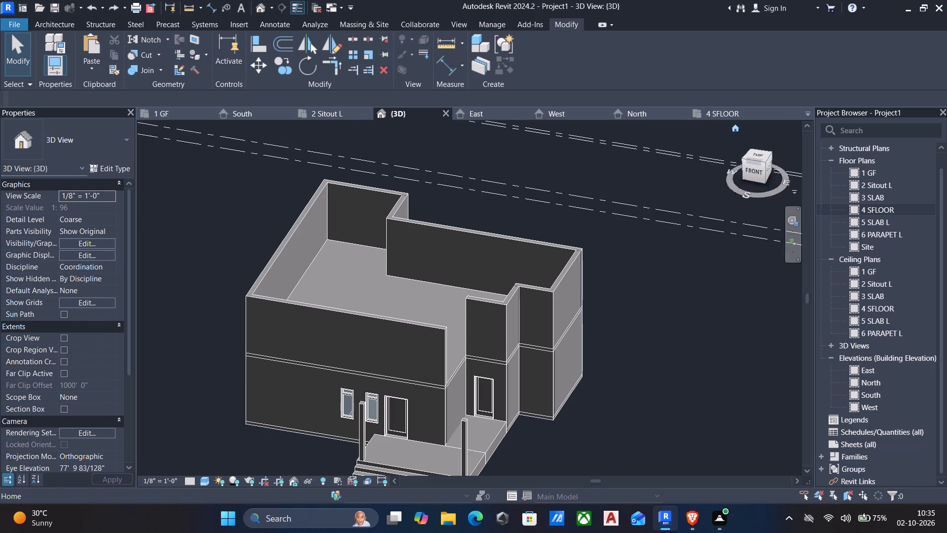
# In the 4 SFLOOR plan, place a 9" wall along the remaining east-facing slab edge beside the sitout by picking the line.
pyautogui.click(731, 116)
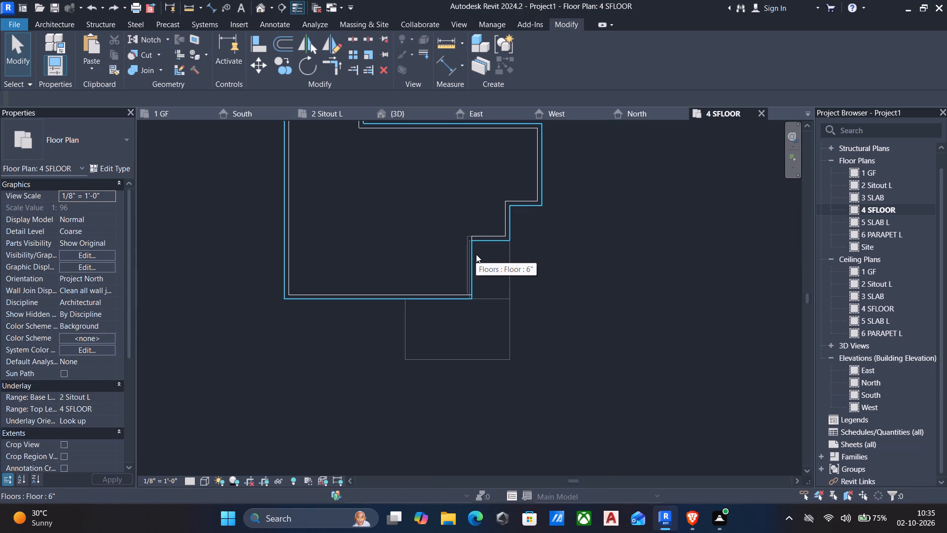
pyautogui.write('wa')
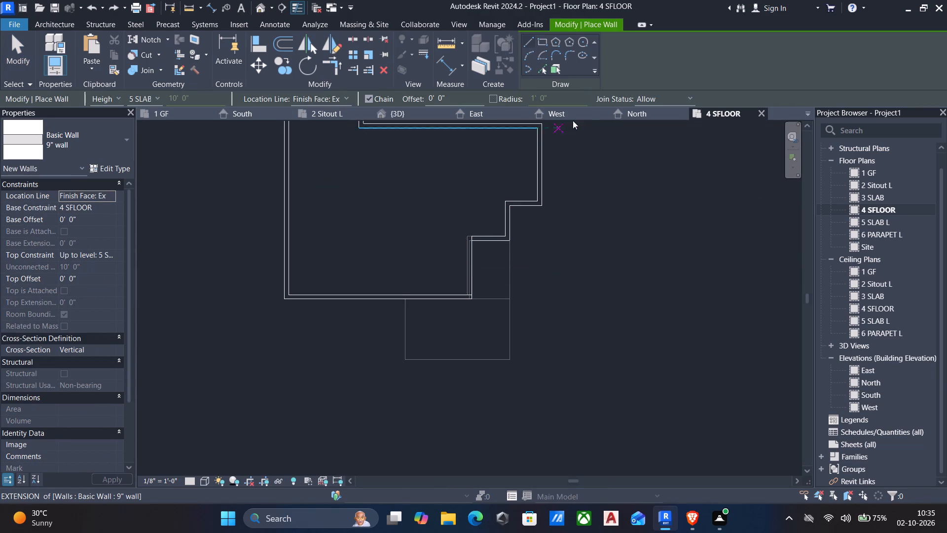
pyautogui.click(538, 72)
pyautogui.scroll(4, 444, 270)
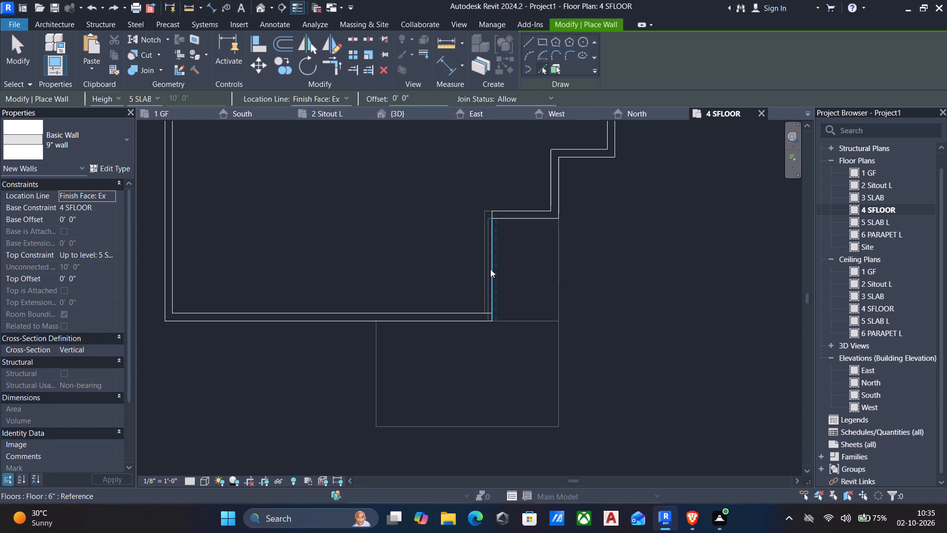
pyautogui.click(490, 269)
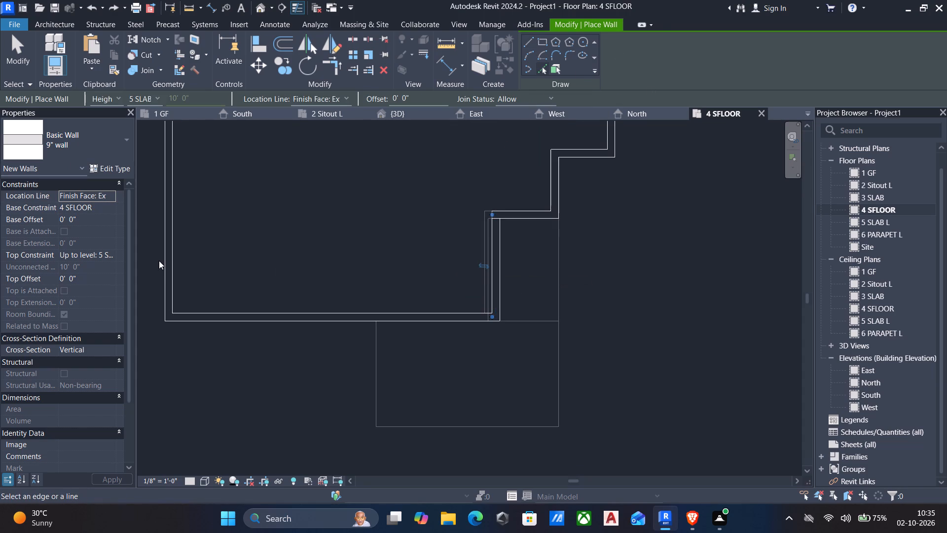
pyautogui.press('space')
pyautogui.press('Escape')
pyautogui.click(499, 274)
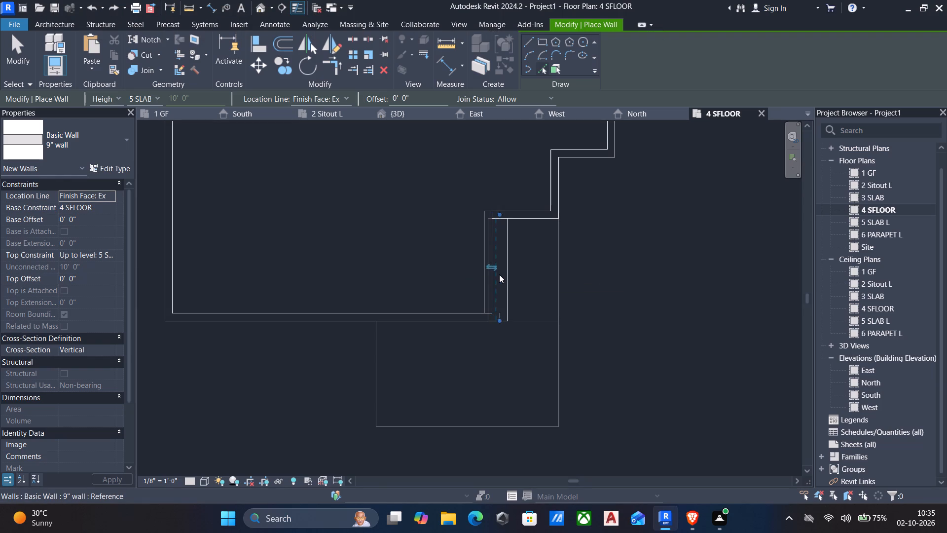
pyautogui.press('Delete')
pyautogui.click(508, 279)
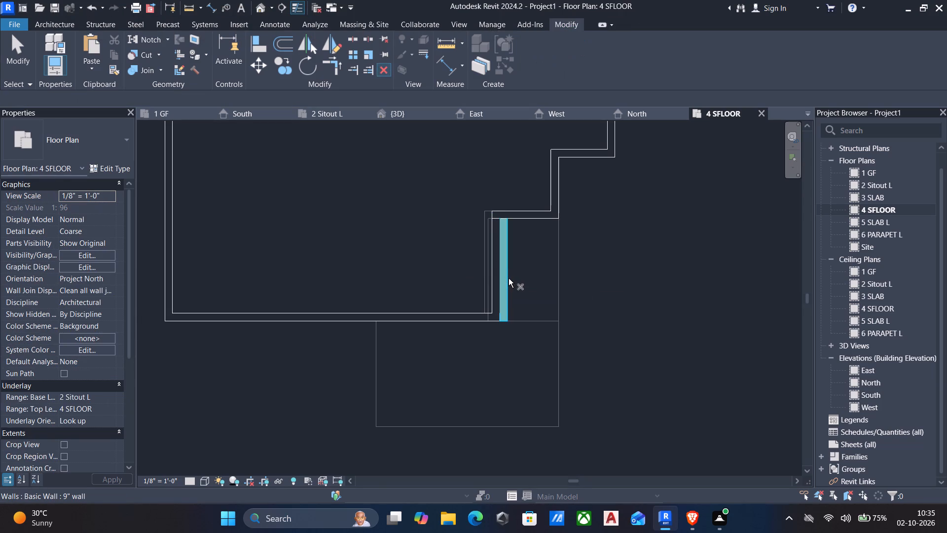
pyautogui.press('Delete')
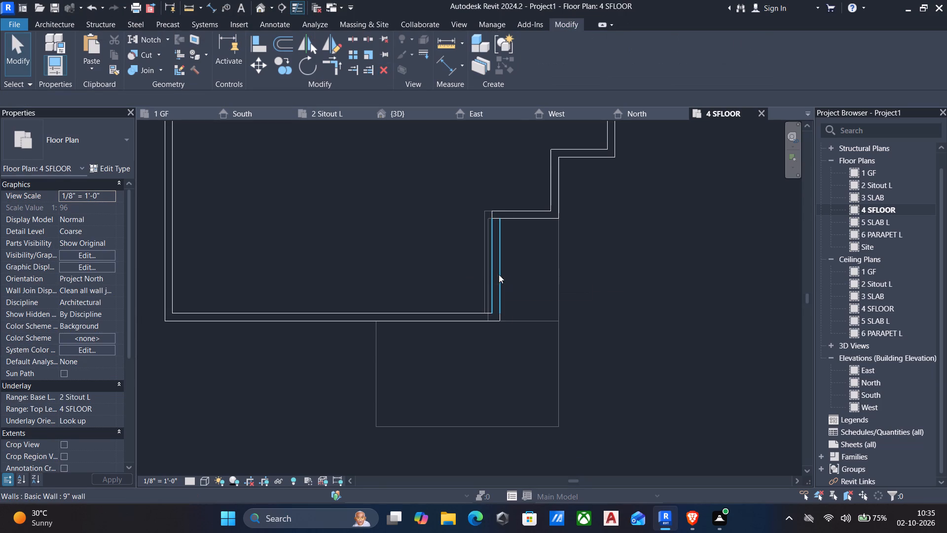
# Flip the 9" wall on the east-facing slab edge beside the sitout so it sits inside the slab outline.
pyautogui.click(499, 274)
pyautogui.press('space')
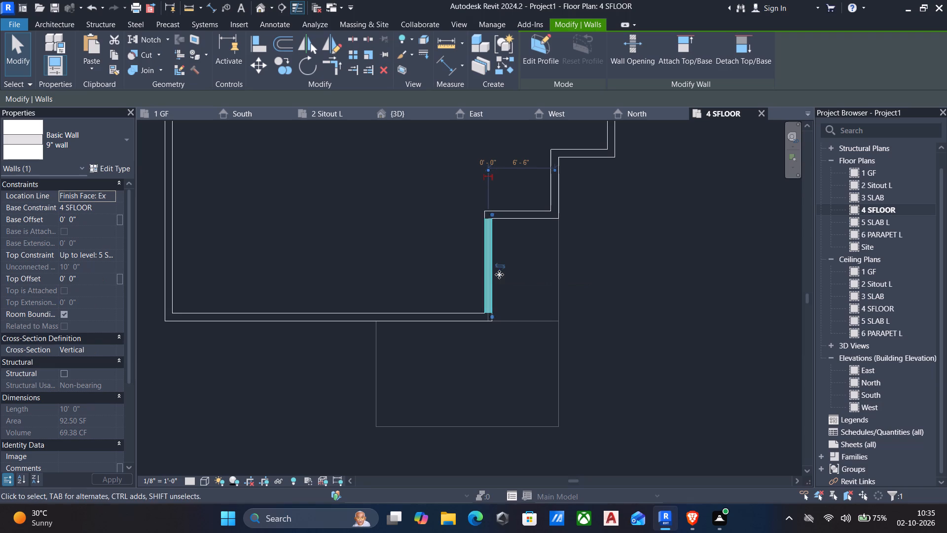
# In the 4 SFLOOR plan, delete the three 9" walls forming the stepped corner between the east wall and the wall beside the sitout.
pyautogui.click(422, 109)
pyautogui.press('Escape')
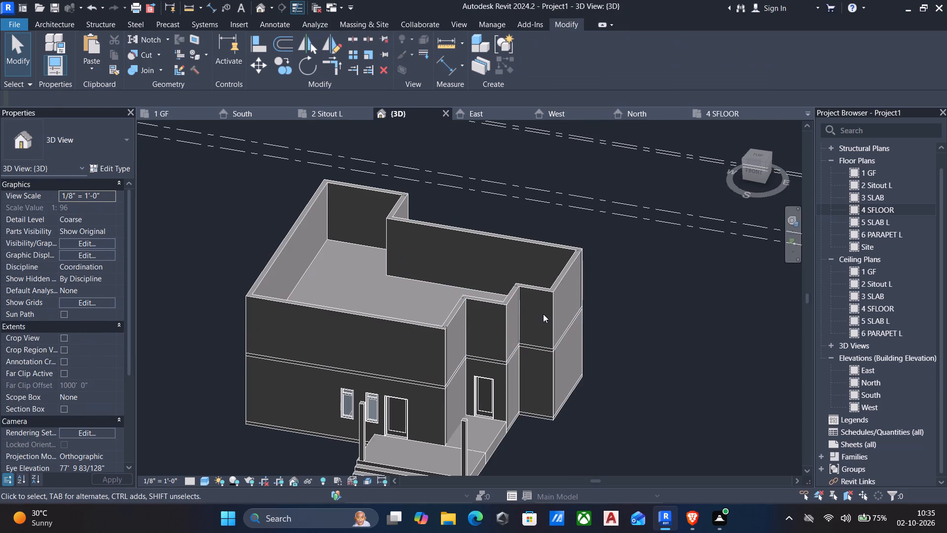
pyautogui.scroll(-2, 545, 317)
pyautogui.keyDown('shift'); pyautogui.moveTo(546, 314); pyautogui.dragTo(429, 319, button='middle'); pyautogui.keyUp('shift')
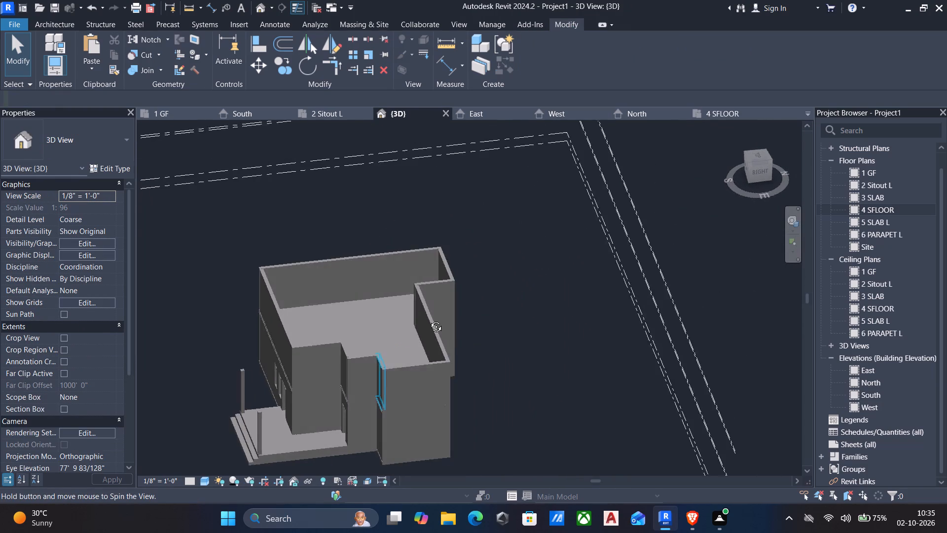
pyautogui.keyDown('shift'); pyautogui.moveTo(429, 319); pyautogui.dragTo(533, 268, button='middle'); pyautogui.keyUp('shift')
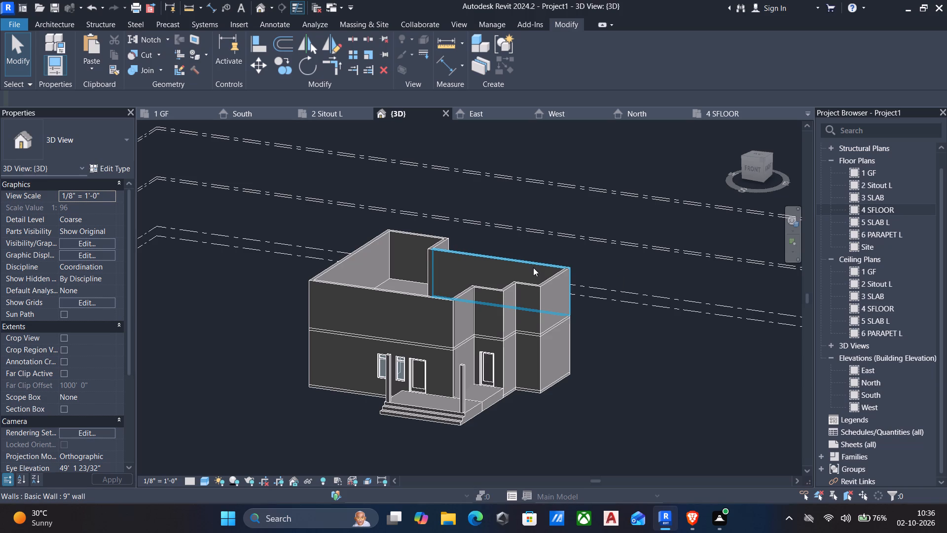
pyautogui.doubleClick(892, 208)
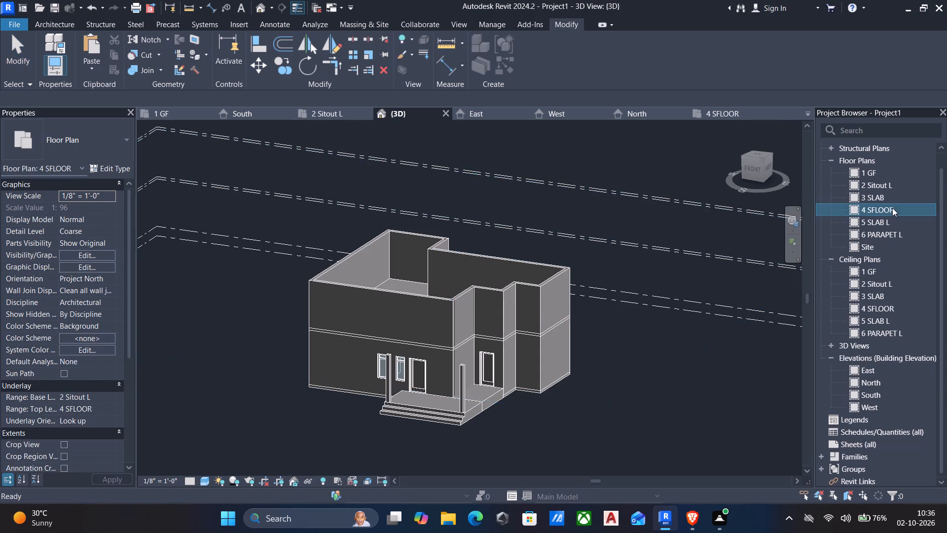
pyautogui.scroll(-2, 580, 278)
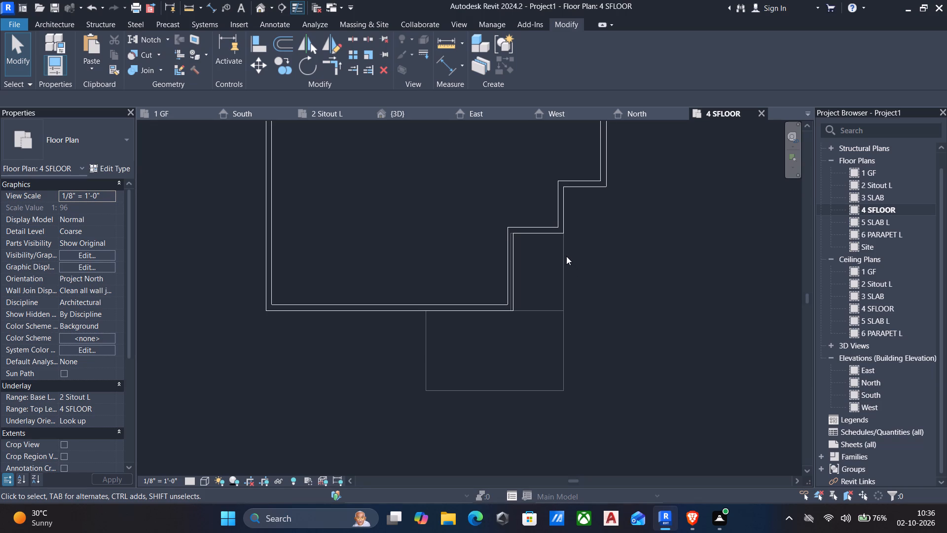
pyautogui.click(542, 227)
pyautogui.press('Delete')
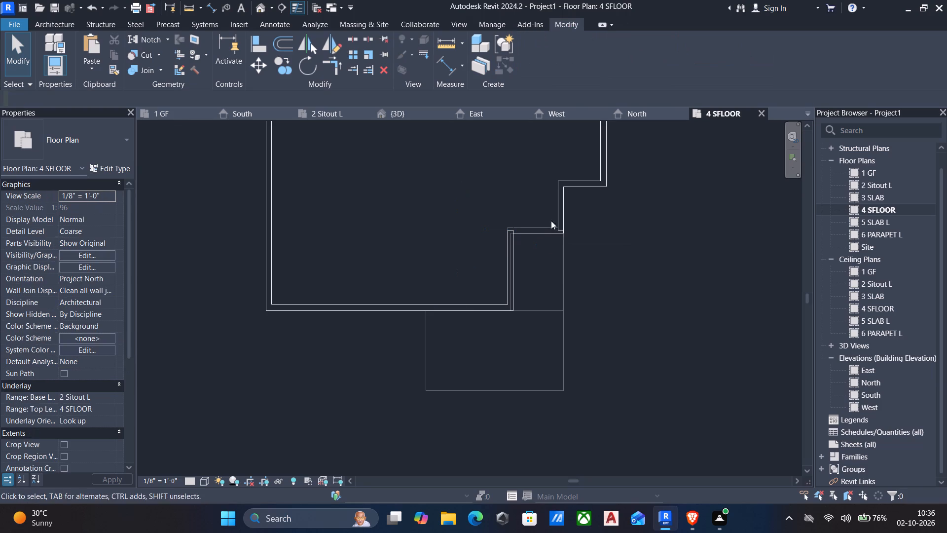
pyautogui.click(586, 188)
pyautogui.press('Delete')
pyautogui.click(559, 218)
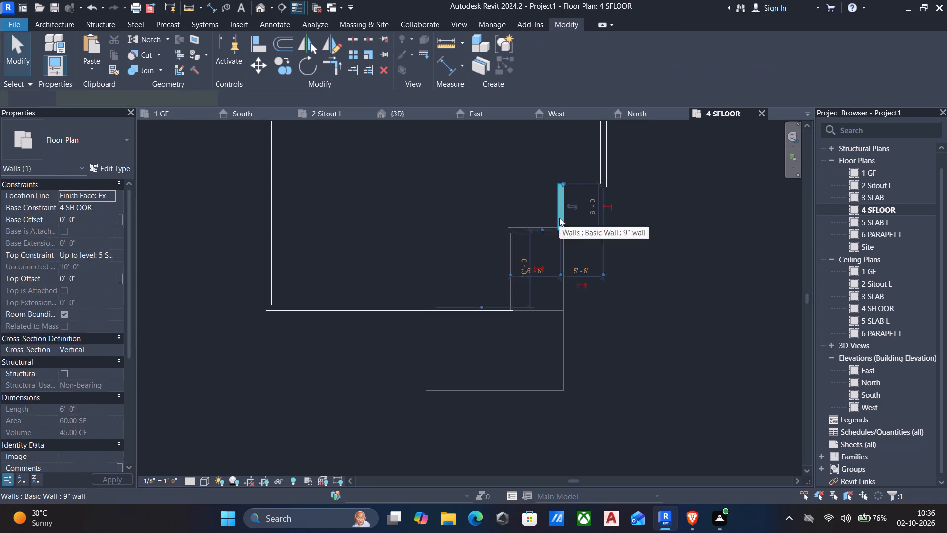
pyautogui.press('Delete')
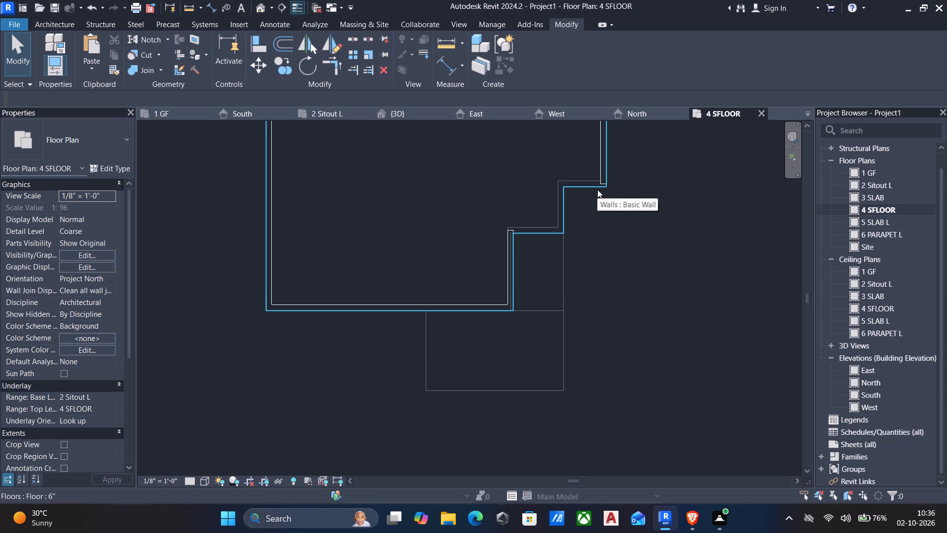
# Draw a 9" wall about 13' long running west from the south end of the east wall.
pyautogui.write('wa')
pyautogui.scroll(3, 602, 190)
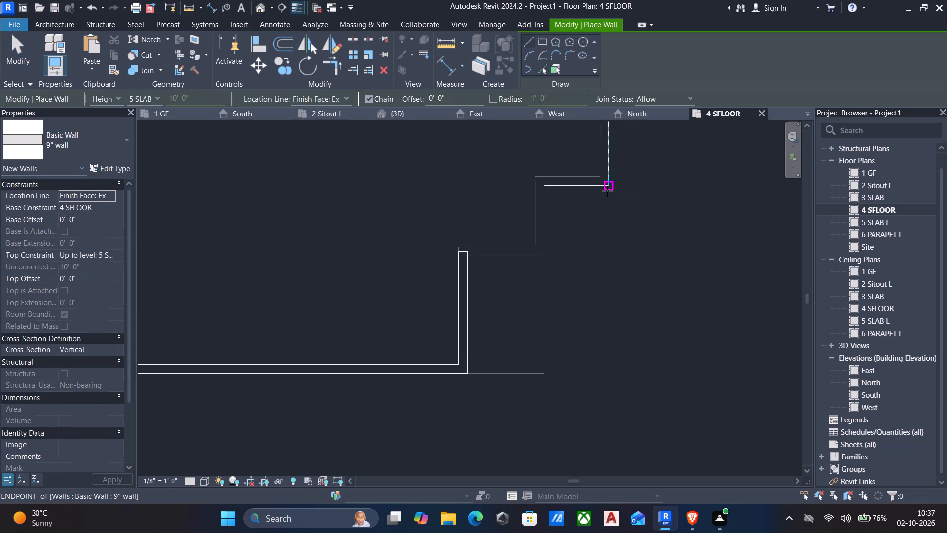
pyautogui.click(612, 188)
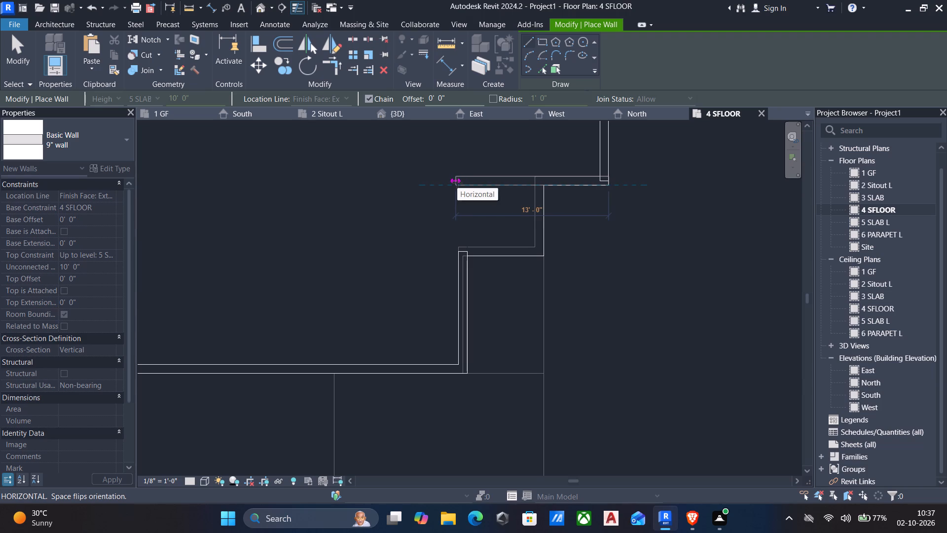
pyautogui.click(457, 183)
pyautogui.press('Escape')
pyautogui.press('Escape')
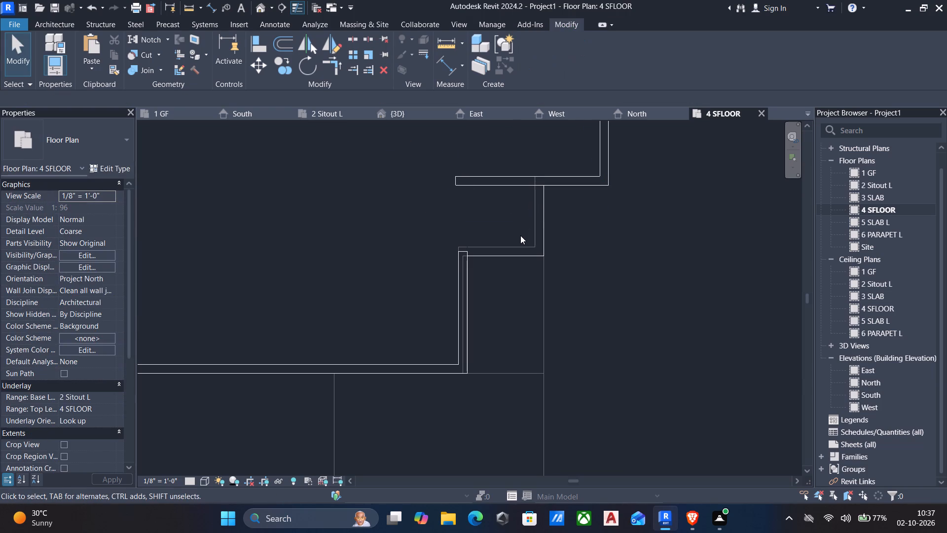
# Trim/extend the new wall and the east-facing wall beside the sitout to meet in a corner.
pyautogui.write('tr')
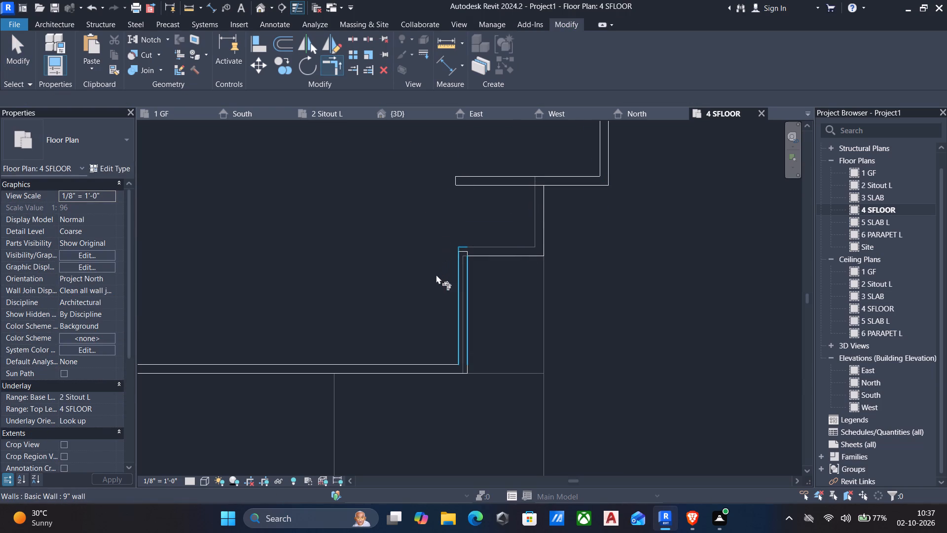
pyautogui.click(466, 300)
pyautogui.click(500, 177)
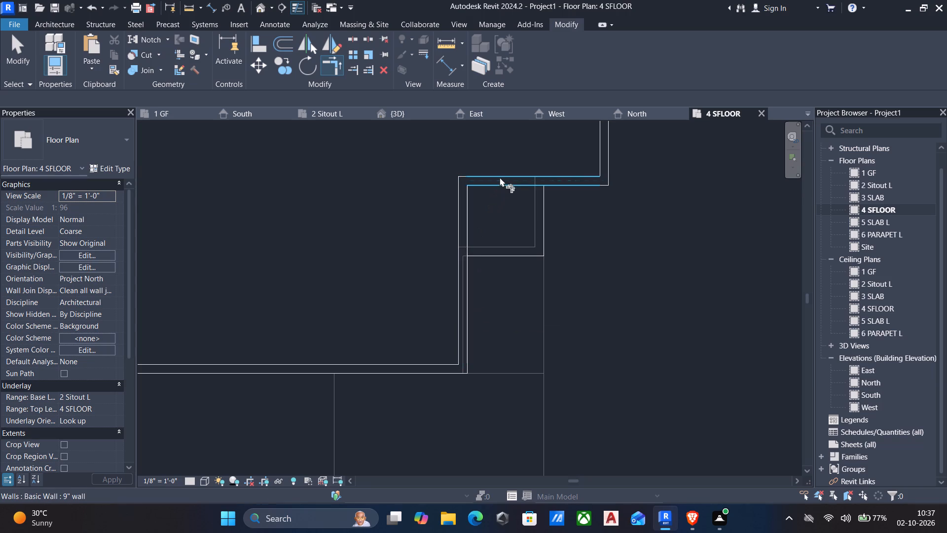
pyautogui.scroll(-5, 425, 240)
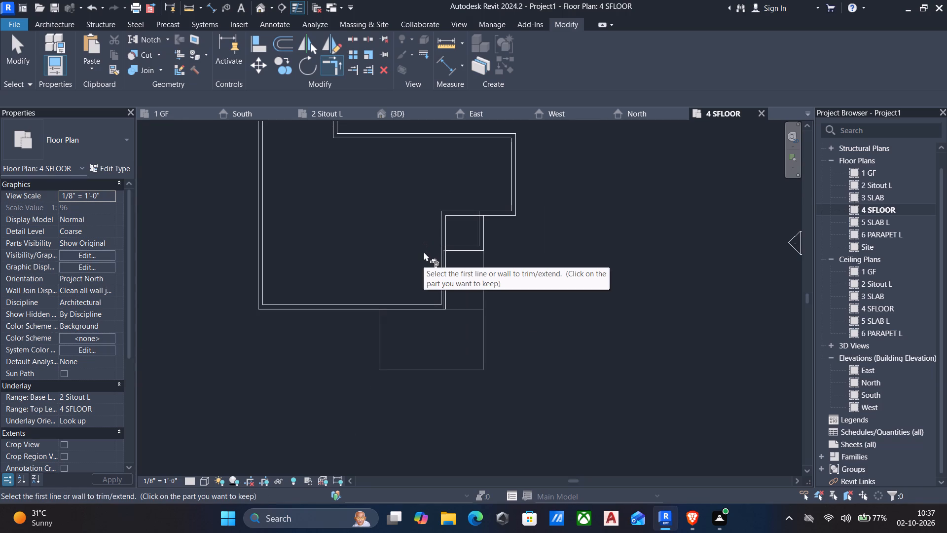
pyautogui.press('Escape')
# Examine the reshaped upper-storey corner in the 3D view and the house's front face.
pyautogui.click(397, 111)
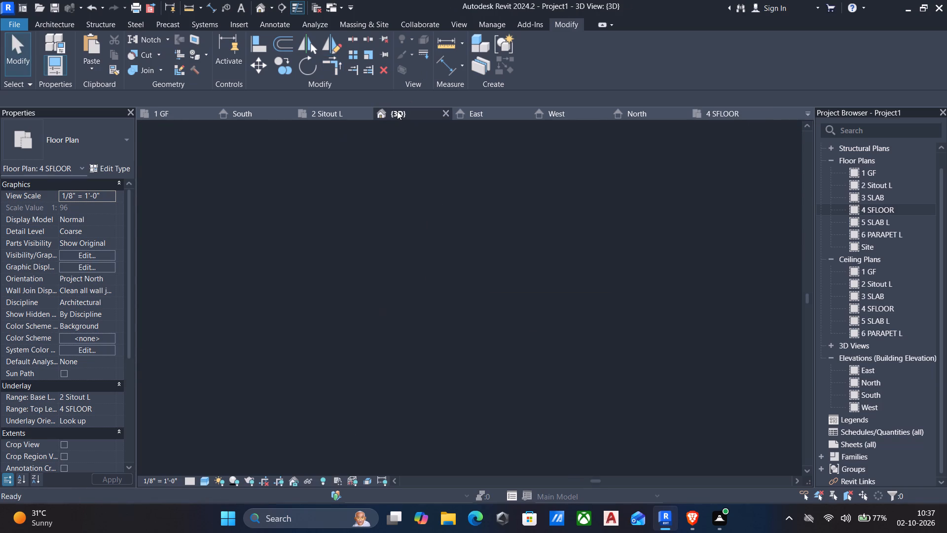
pyautogui.scroll(-4, 420, 188)
pyautogui.keyDown('shift'); pyautogui.moveTo(448, 280); pyautogui.dragTo(326, 313, button='middle'); pyautogui.keyUp('shift')
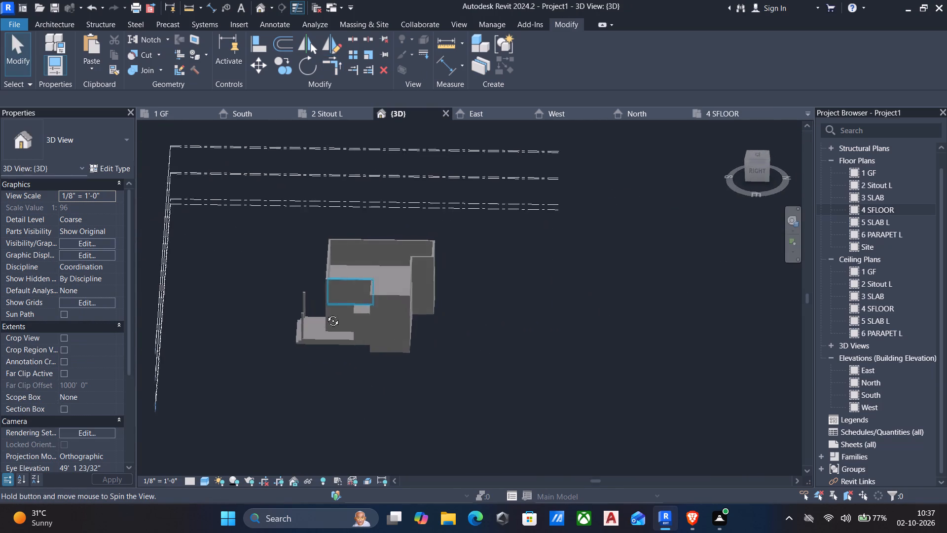
pyautogui.keyDown('shift'); pyautogui.moveTo(326, 313); pyautogui.dragTo(477, 306, button='middle'); pyautogui.keyUp('shift')
pyautogui.scroll(4, 450, 290)
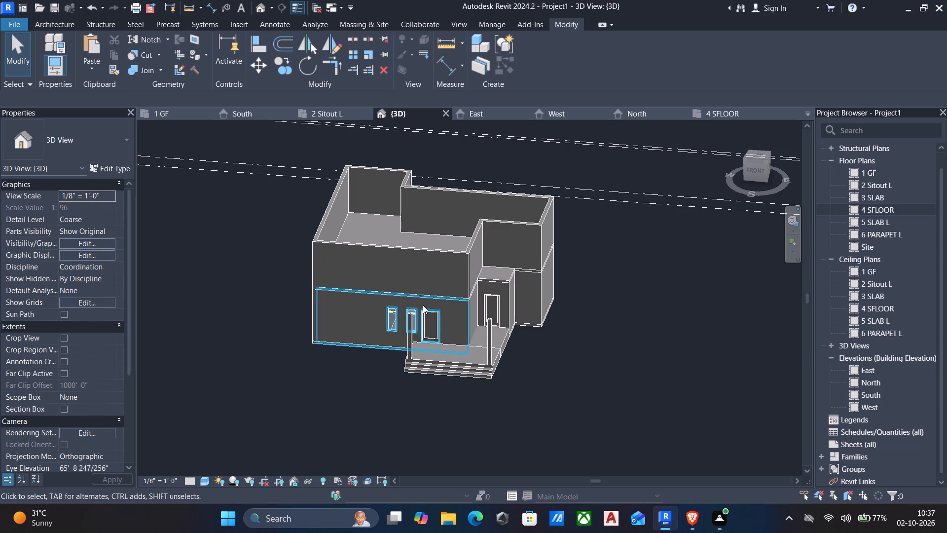
pyautogui.scroll(1, 470, 325)
pyautogui.keyDown('shift'); pyautogui.middleClick(470, 325); pyautogui.keyUp('shift')
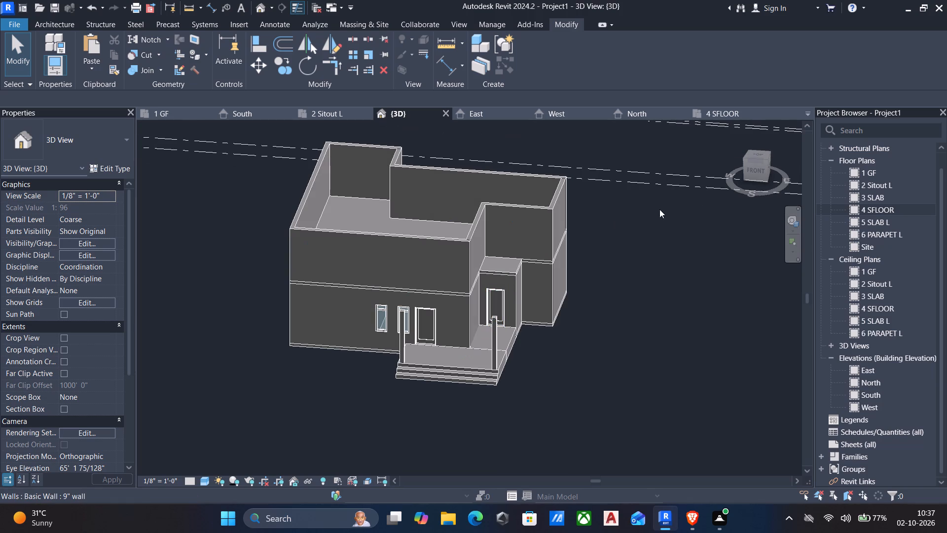
pyautogui.click(752, 167)
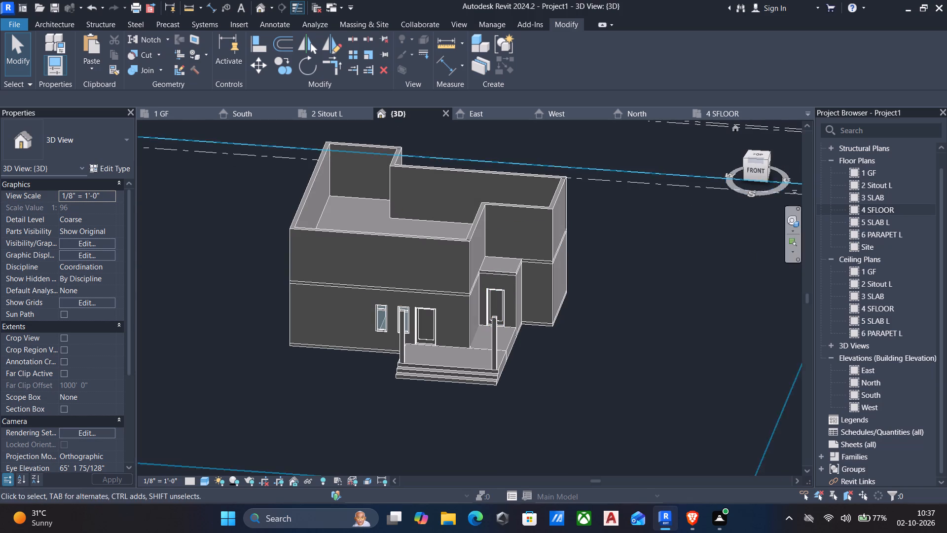
pyautogui.click(755, 170)
pyautogui.scroll(4, 426, 309)
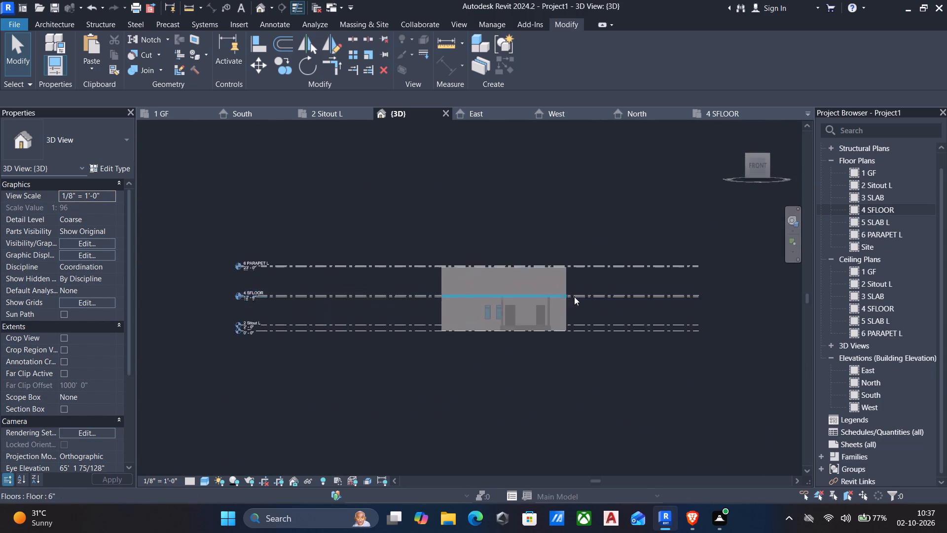
pyautogui.scroll(5, 586, 297)
pyautogui.scroll(5, 381, 356)
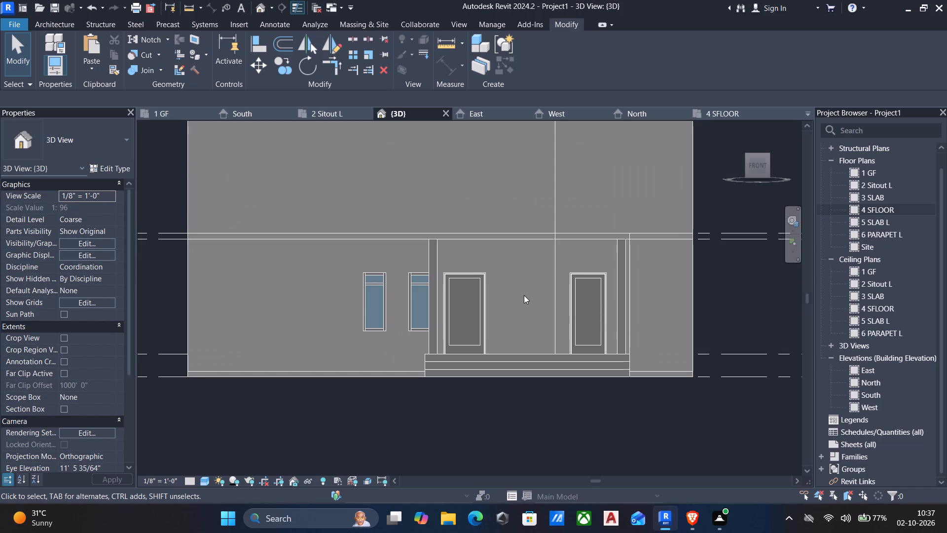
pyautogui.scroll(-3, 507, 297)
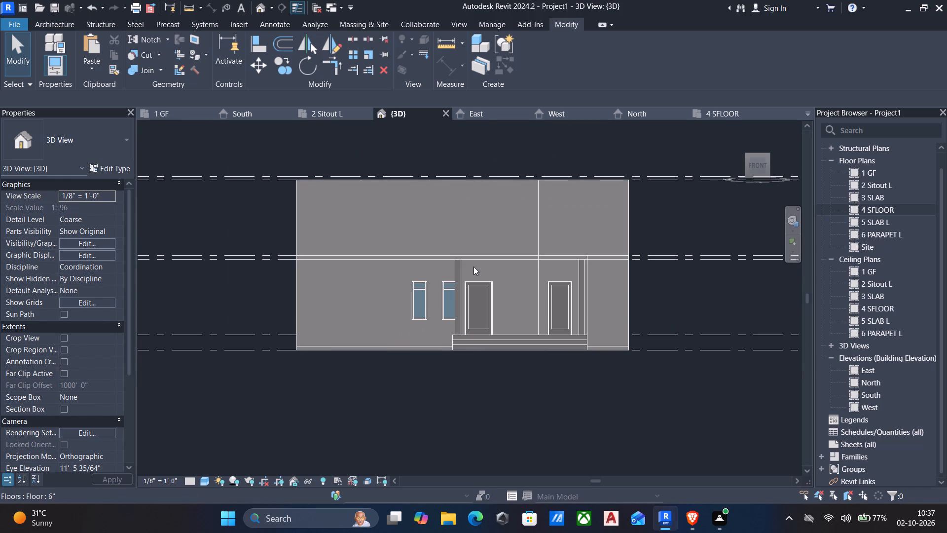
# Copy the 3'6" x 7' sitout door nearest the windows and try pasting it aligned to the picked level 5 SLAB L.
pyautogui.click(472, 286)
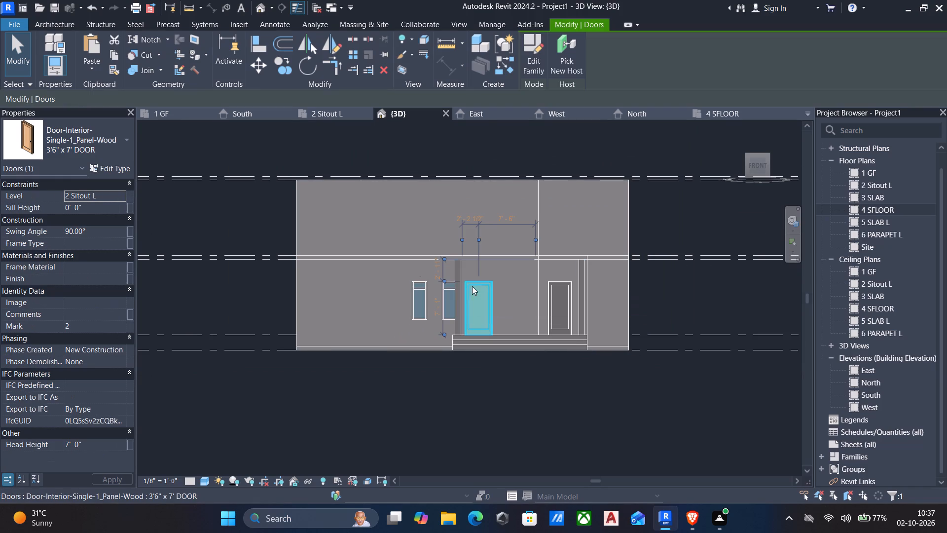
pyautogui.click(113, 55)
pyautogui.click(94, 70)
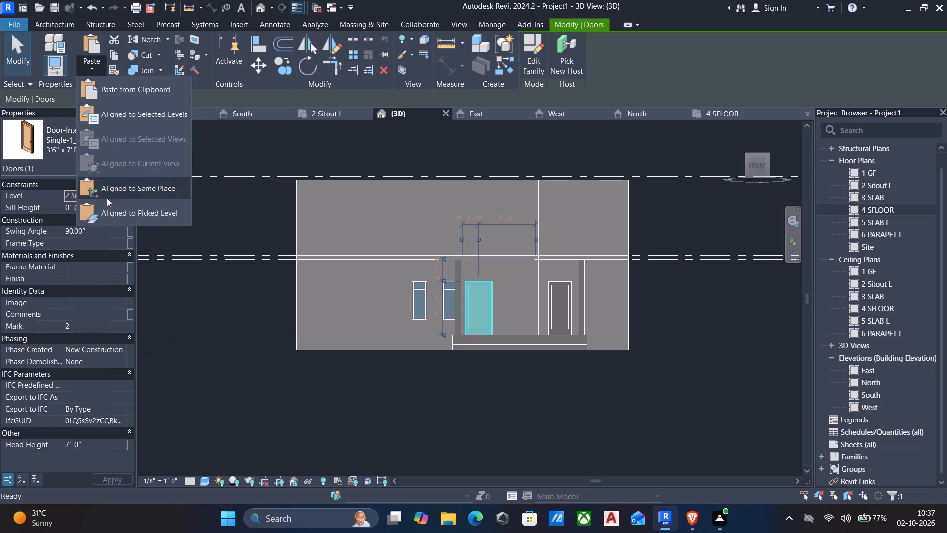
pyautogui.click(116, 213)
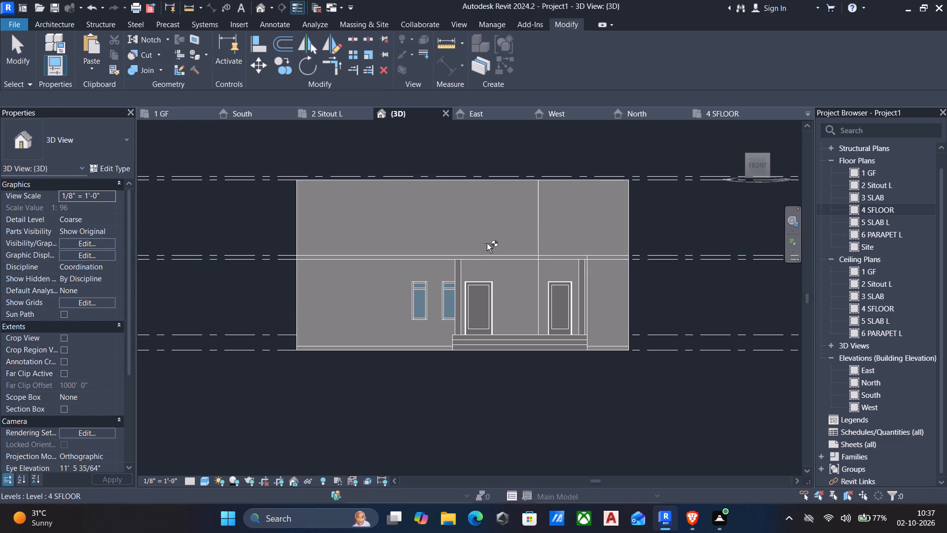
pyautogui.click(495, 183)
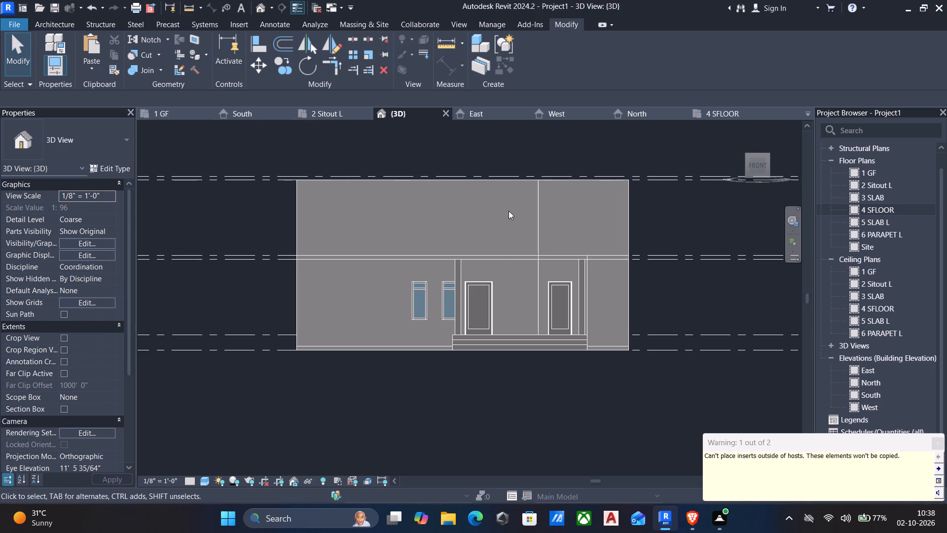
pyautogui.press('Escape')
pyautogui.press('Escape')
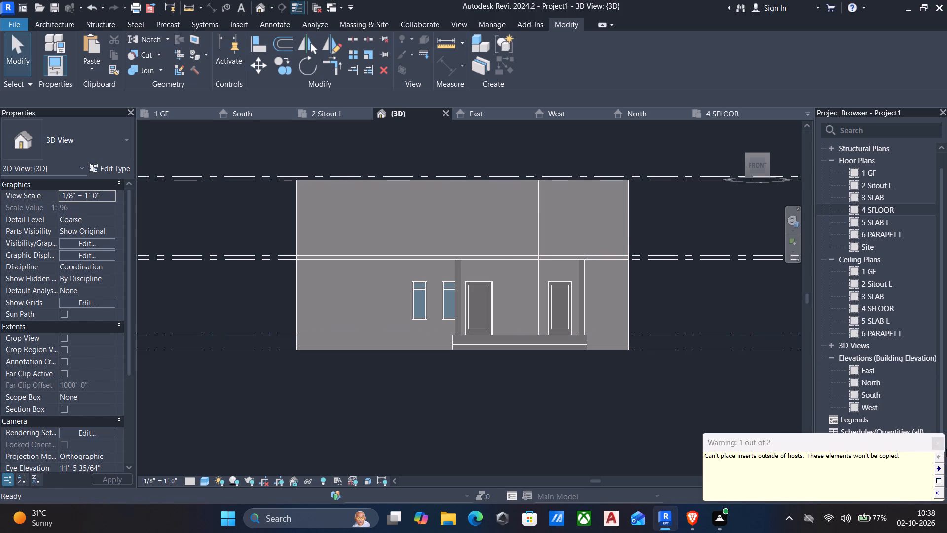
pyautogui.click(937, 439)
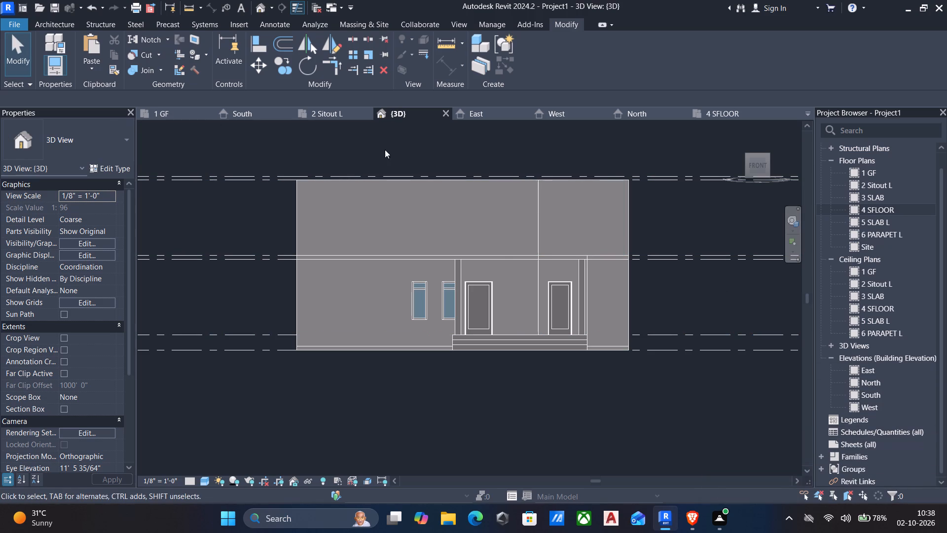
# Copy the 3'6" x 7' sitout door nearest the windows and paste it aligned to level 4 SFLOOR.
pyautogui.click(475, 280)
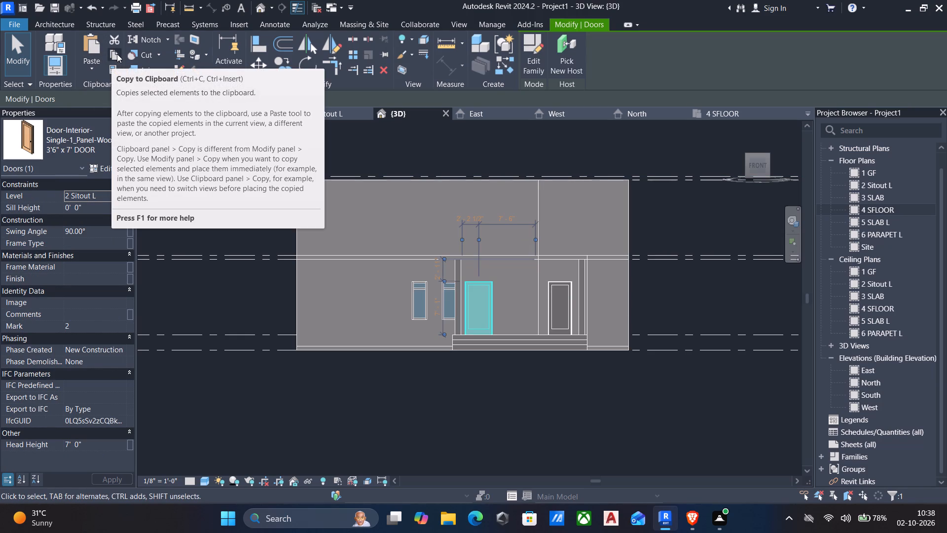
pyautogui.click(117, 54)
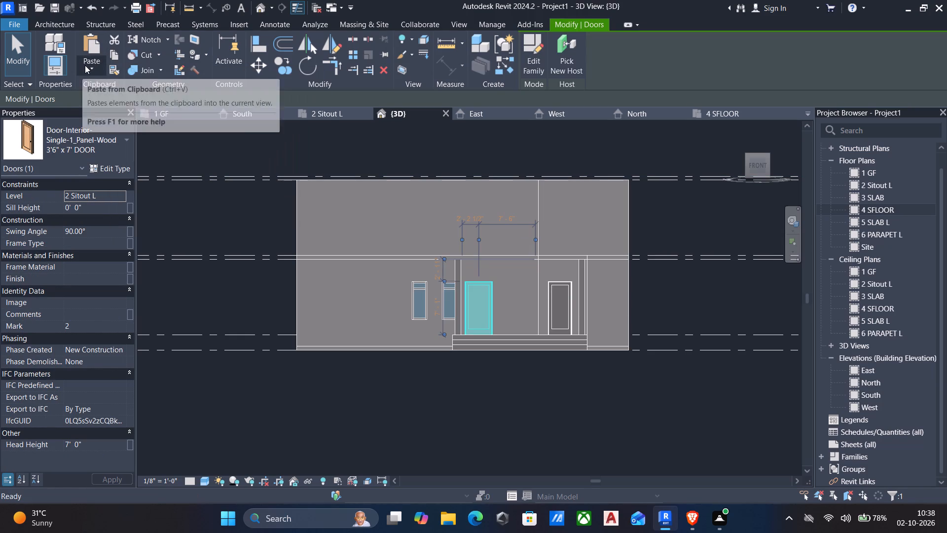
pyautogui.click(85, 65)
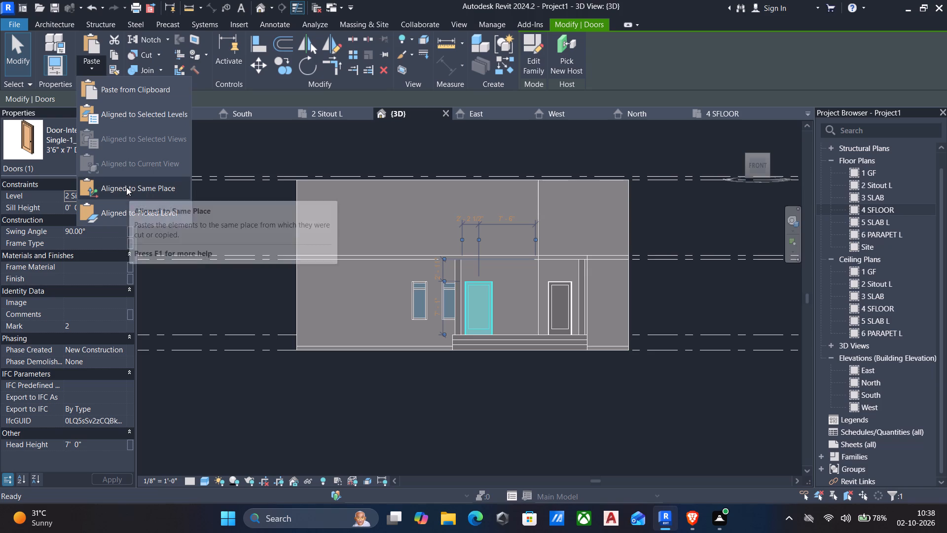
pyautogui.click(137, 119)
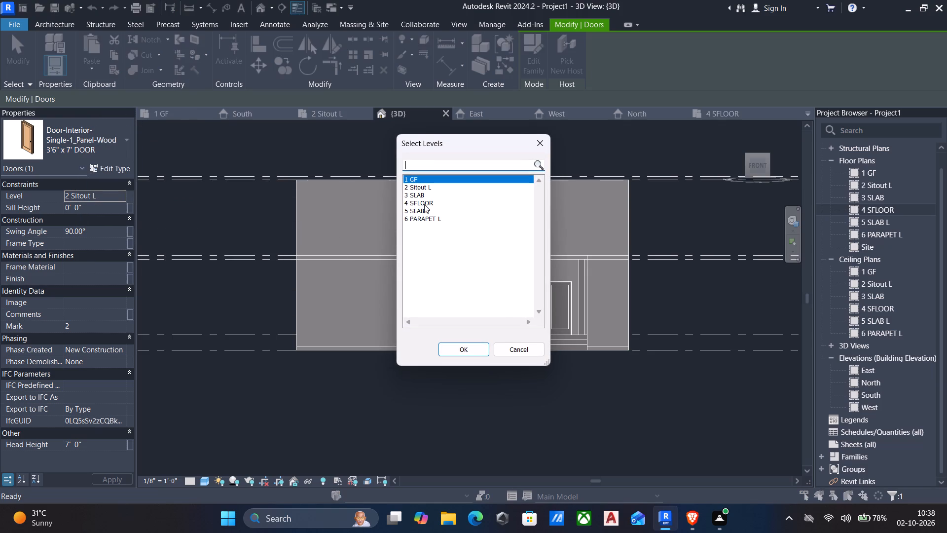
pyautogui.click(424, 204)
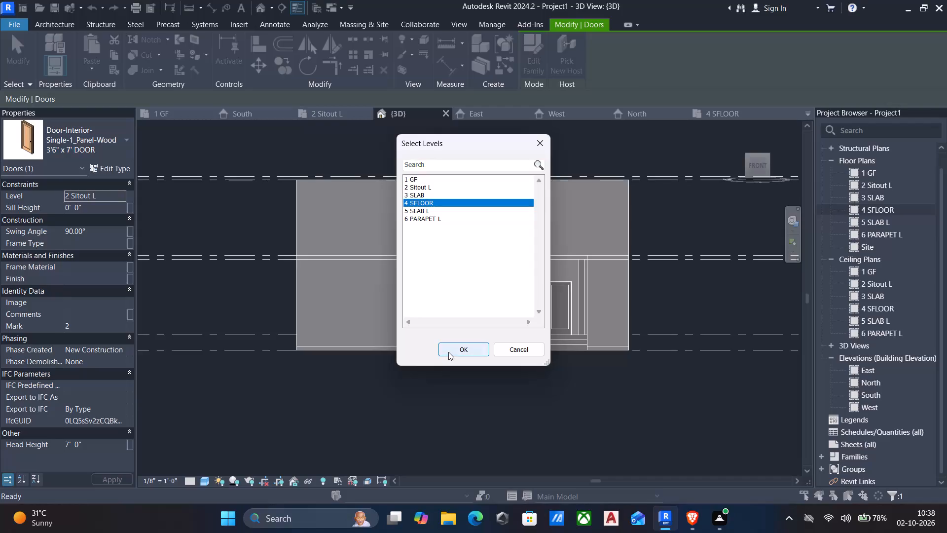
pyautogui.click(448, 352)
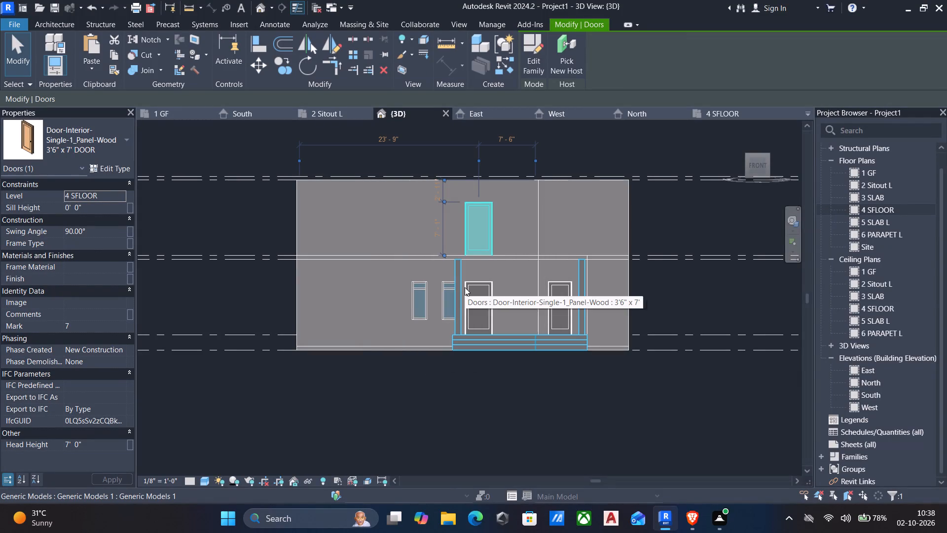
pyautogui.press('Escape')
# Copy both ground-floor curtain-wall windows on the front face and paste them aligned to level 4 SFLOOR.
pyautogui.scroll(4, 407, 274)
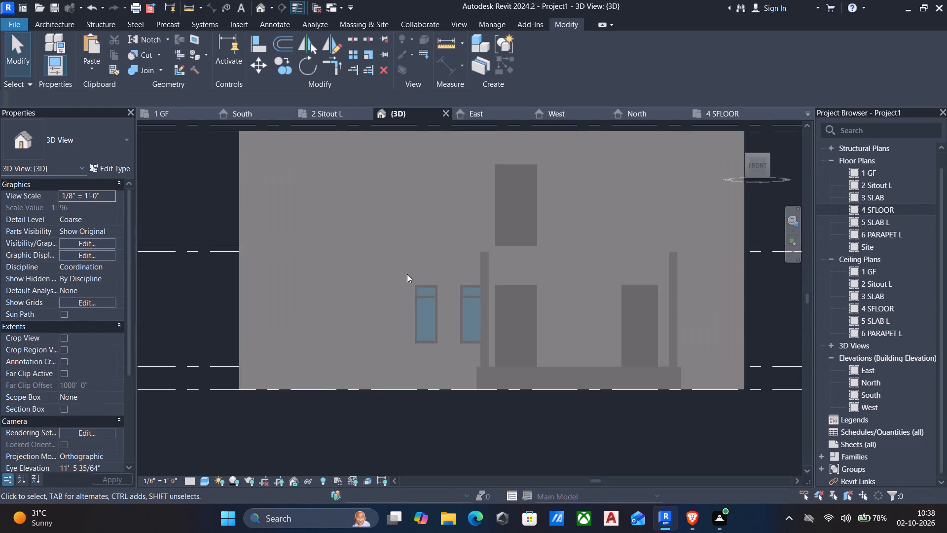
pyautogui.moveTo(397, 270); pyautogui.dragTo(496, 340)
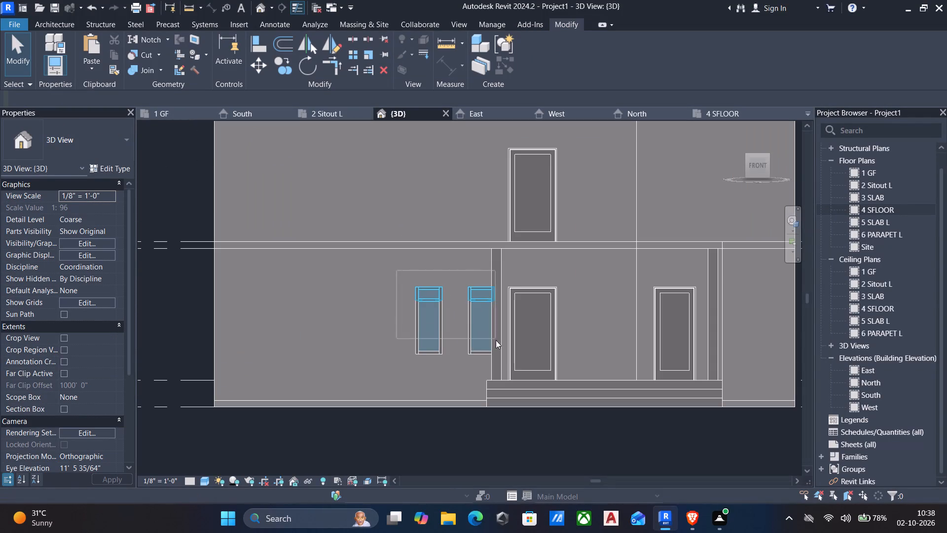
pyautogui.moveTo(496, 340); pyautogui.dragTo(515, 371)
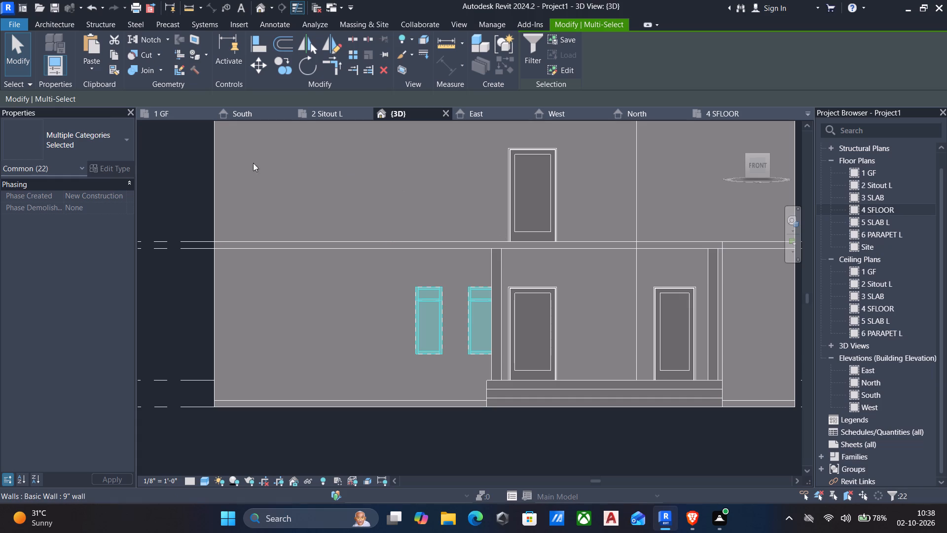
pyautogui.click(115, 58)
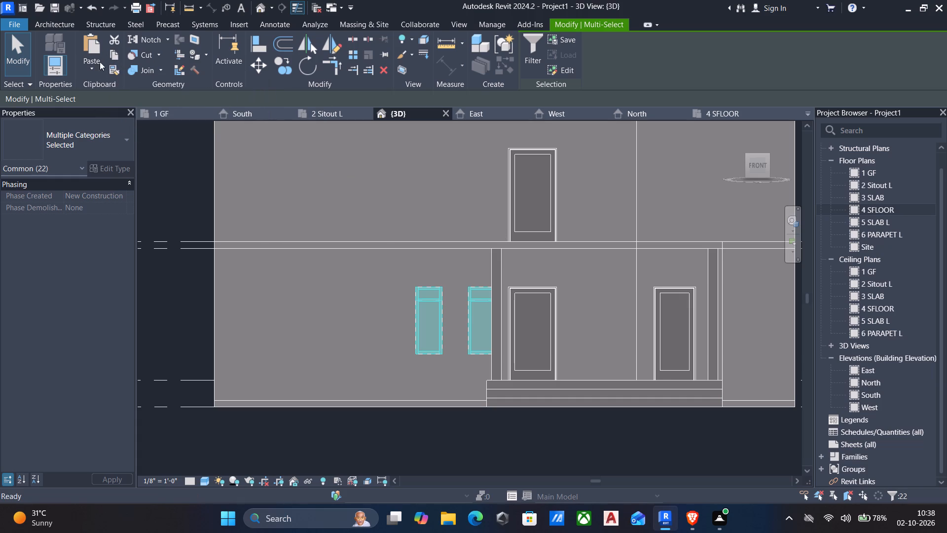
pyautogui.click(89, 66)
pyautogui.click(119, 121)
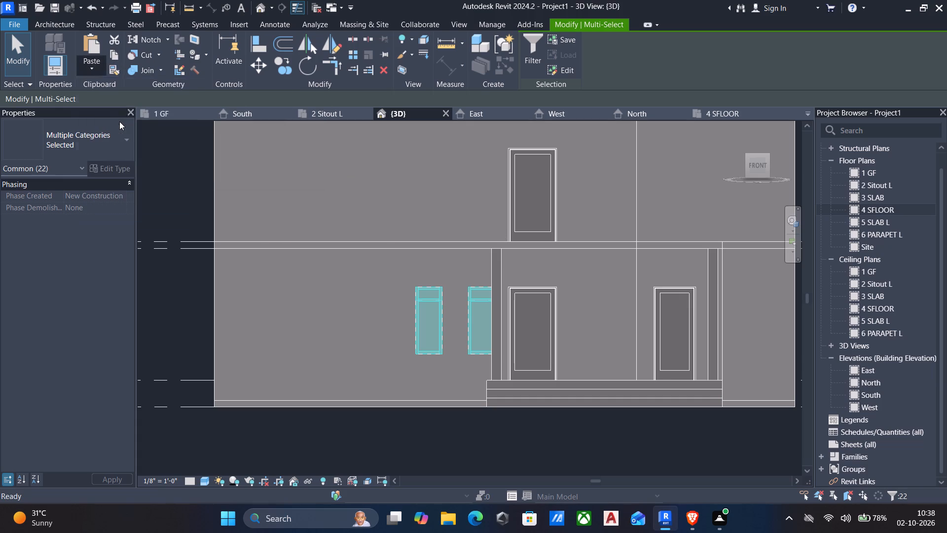
pyautogui.click(417, 201)
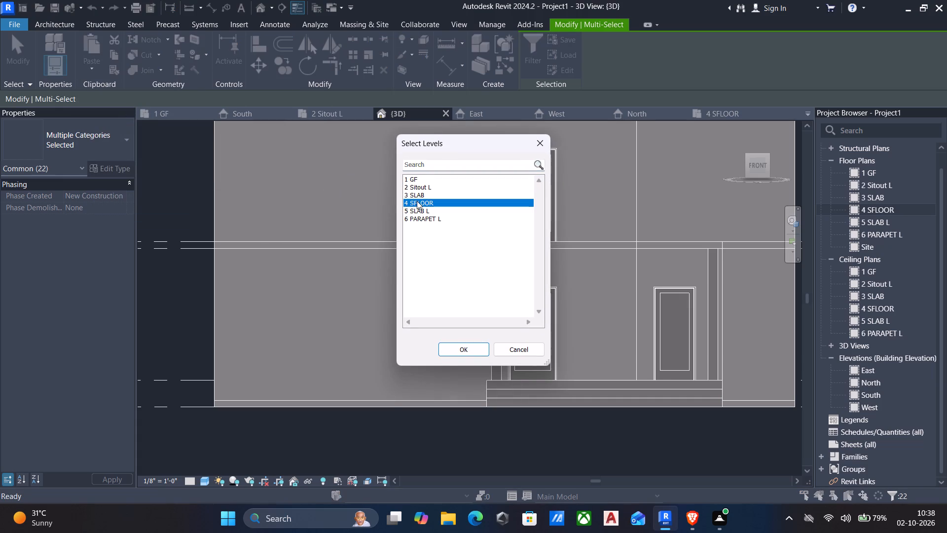
pyautogui.click(444, 349)
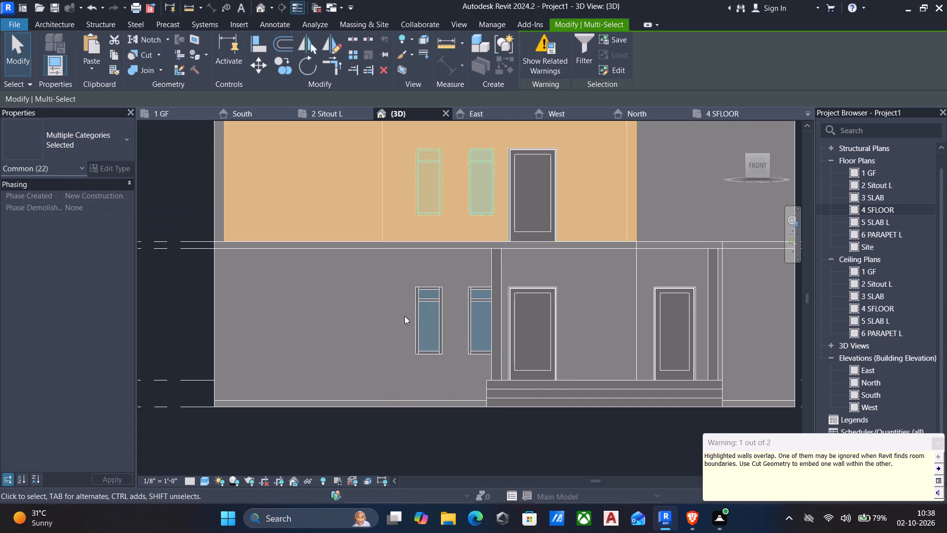
pyautogui.press('Escape')
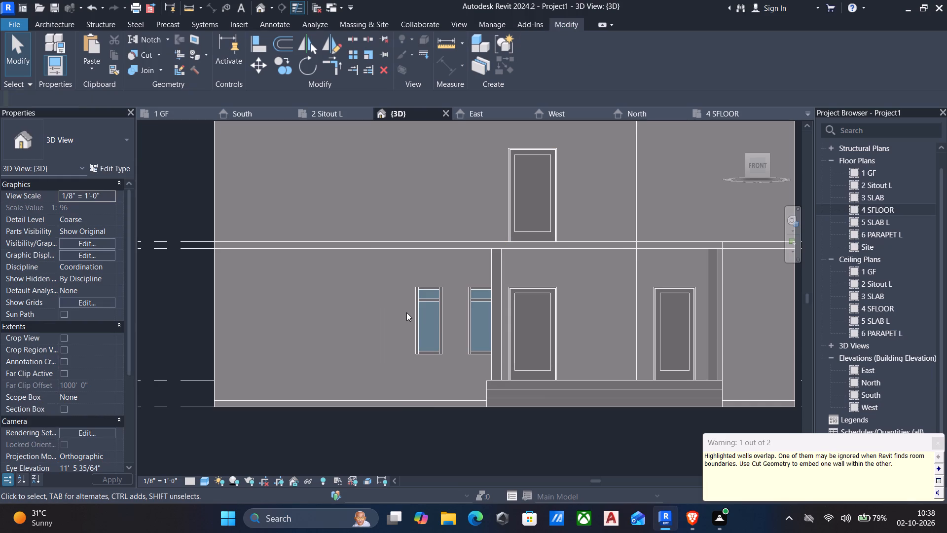
# In the 4 SFLOOR plan, cut the 9" front wall with the pasted window farther from the door.
pyautogui.scroll(-3, 406, 315)
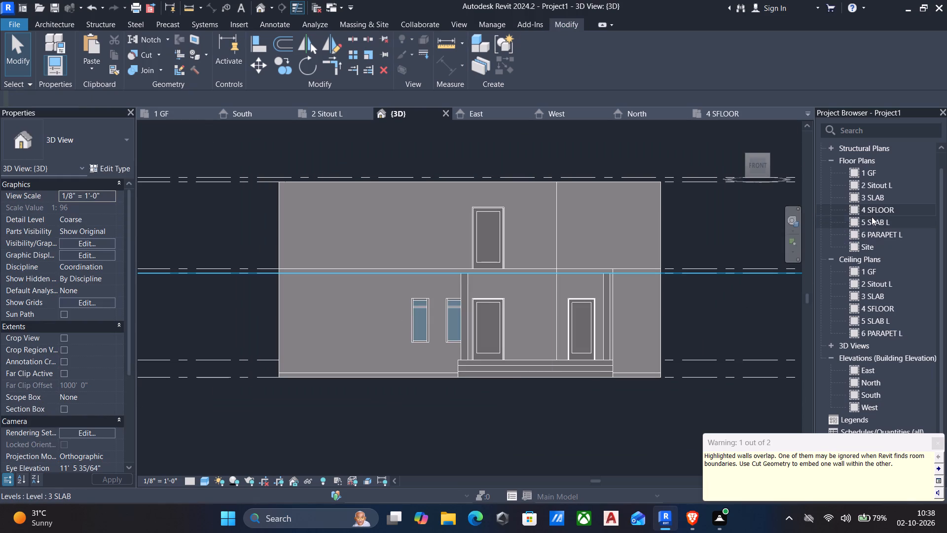
pyautogui.click(874, 212)
pyautogui.click(874, 212)
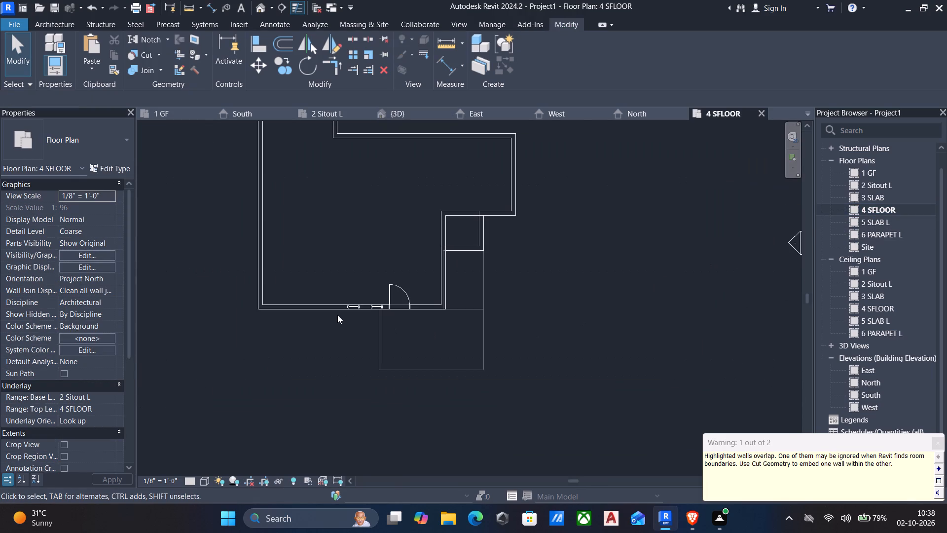
pyautogui.scroll(3, 316, 310)
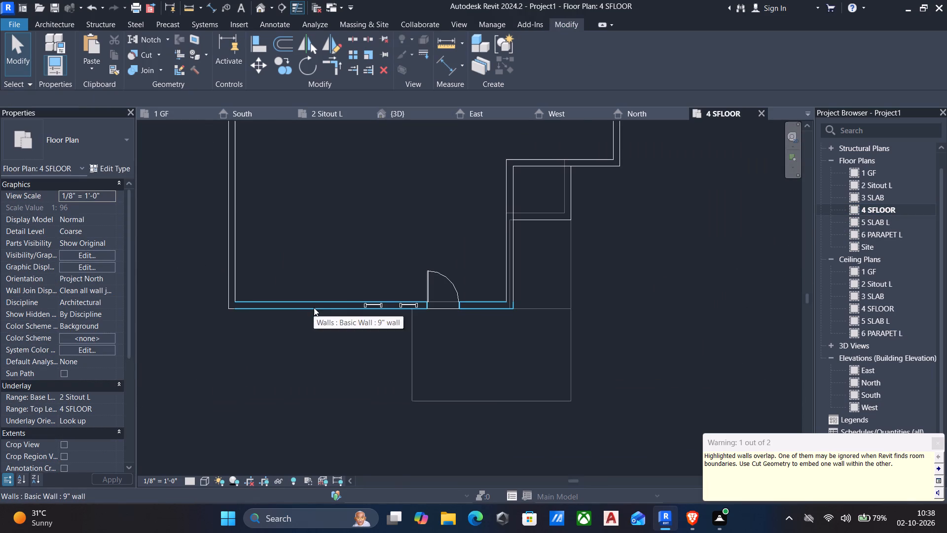
pyautogui.click(135, 53)
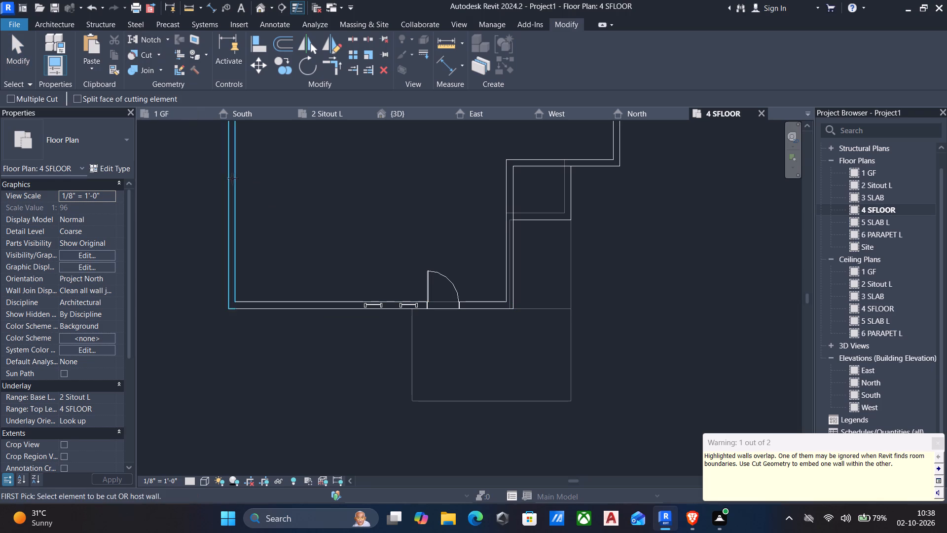
pyautogui.click(339, 302)
pyautogui.scroll(4, 379, 306)
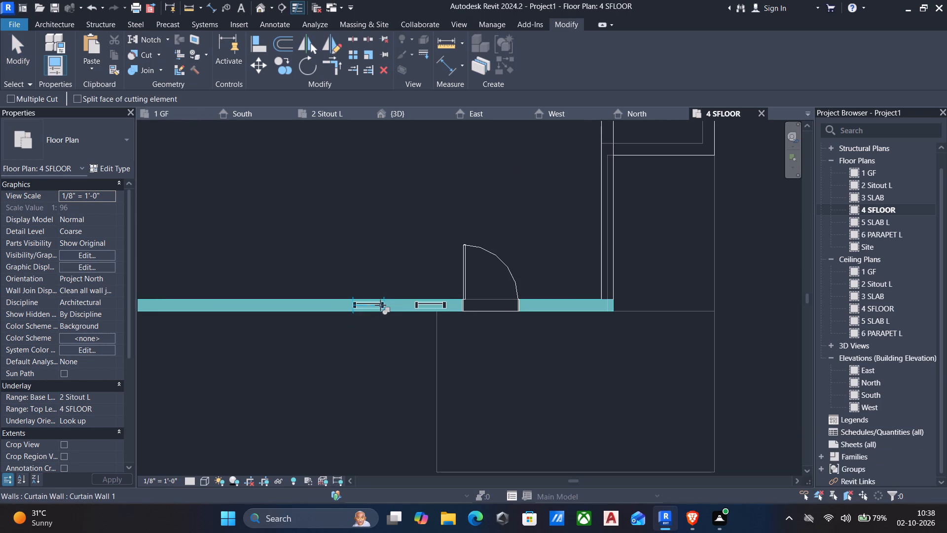
pyautogui.click(374, 305)
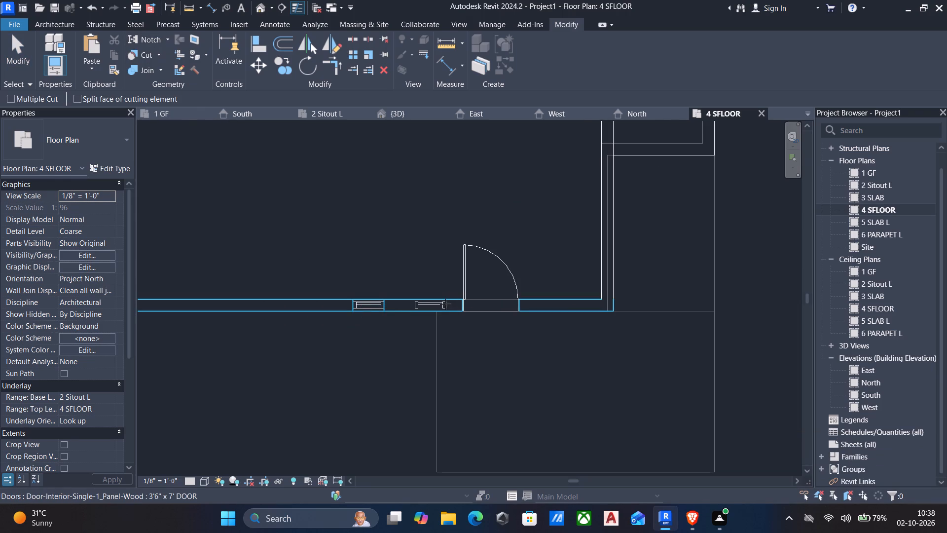
pyautogui.press('Escape')
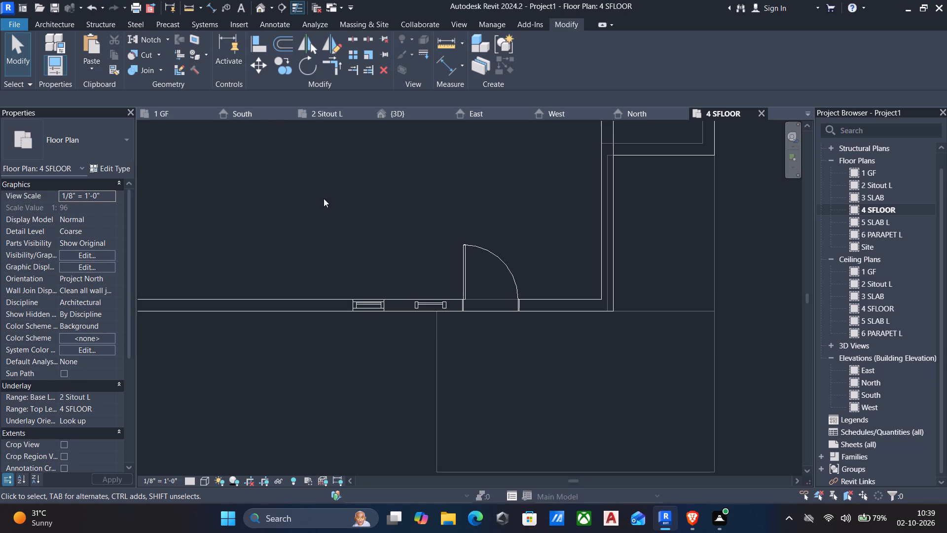
# Retry the front wall's cut at the farther window, and cut the wall with the pasted window nearest the door.
pyautogui.click(136, 53)
pyautogui.click(336, 300)
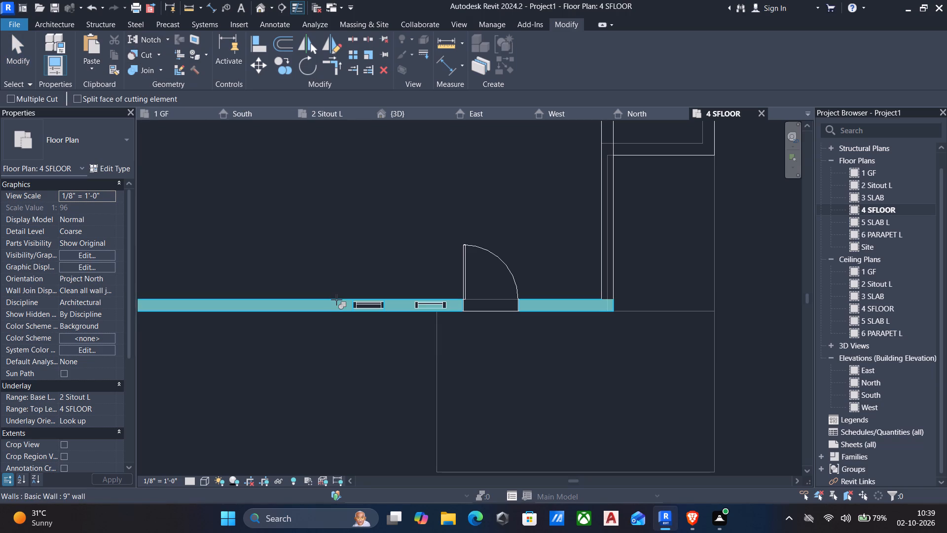
pyautogui.scroll(4, 372, 314)
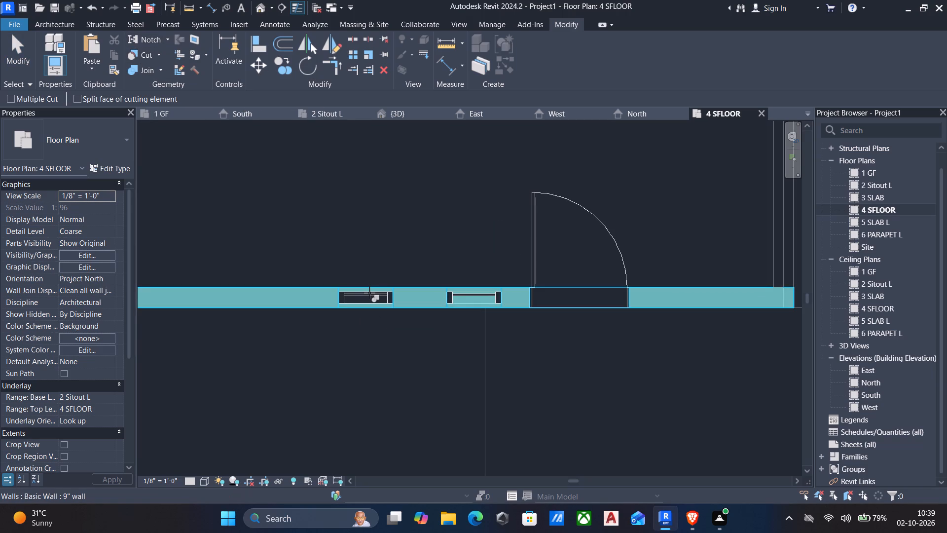
pyautogui.scroll(4, 402, 292)
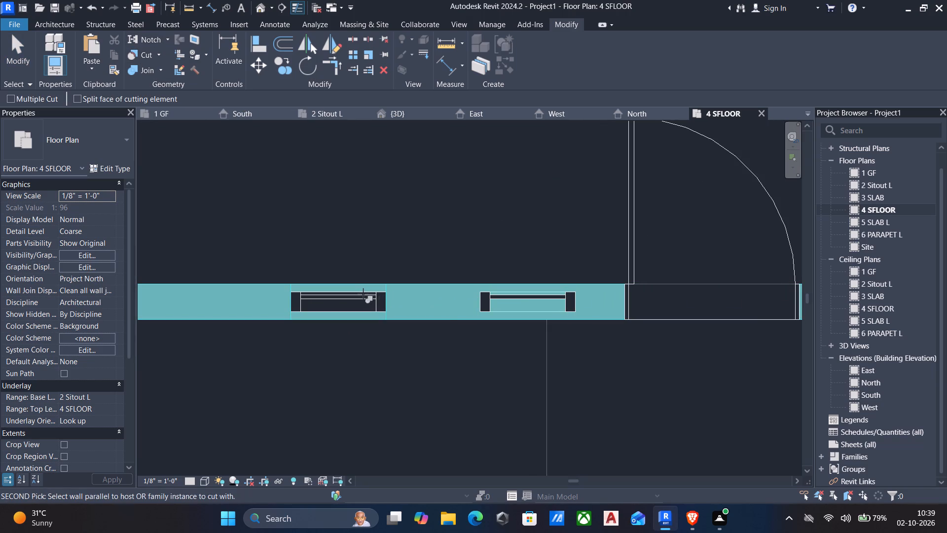
pyautogui.click(354, 299)
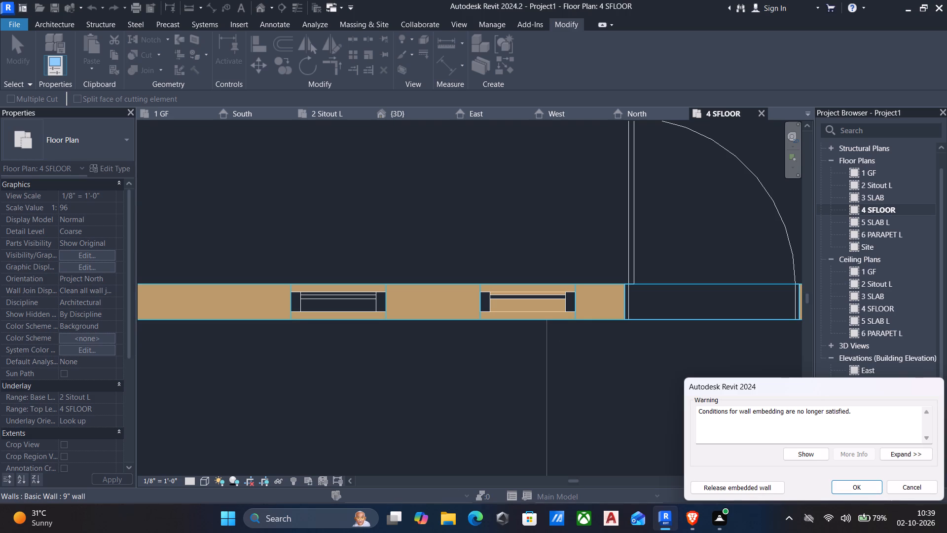
pyautogui.click(856, 478)
pyautogui.click(855, 485)
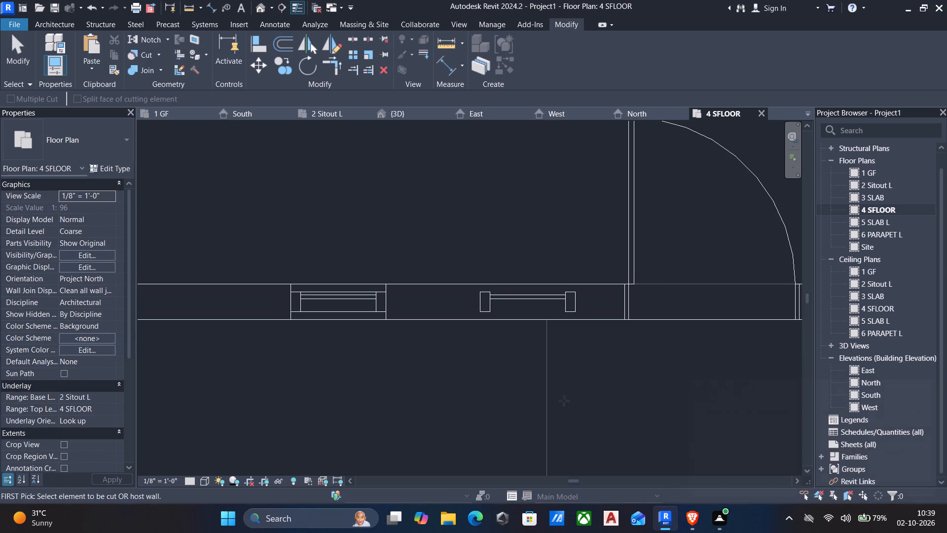
pyautogui.scroll(-3, 559, 408)
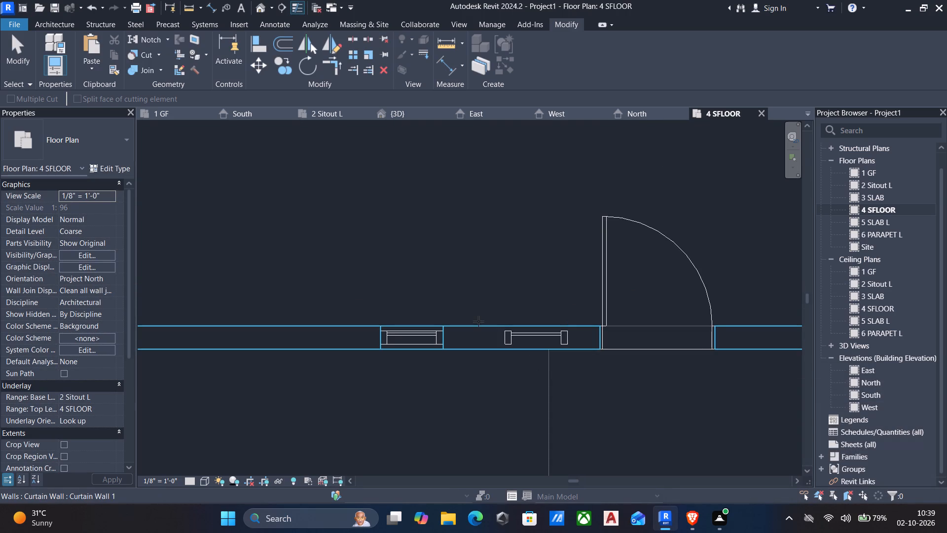
pyautogui.click(478, 323)
pyautogui.click(522, 335)
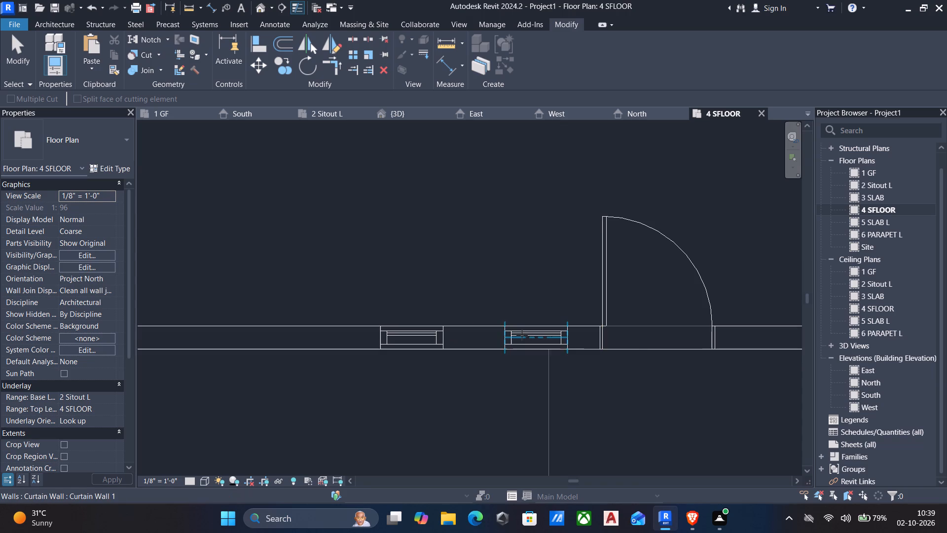
pyautogui.press('Escape')
# Examine the upper-storey door and windows on the house's front in the 3D view.
pyautogui.scroll(-2, 401, 340)
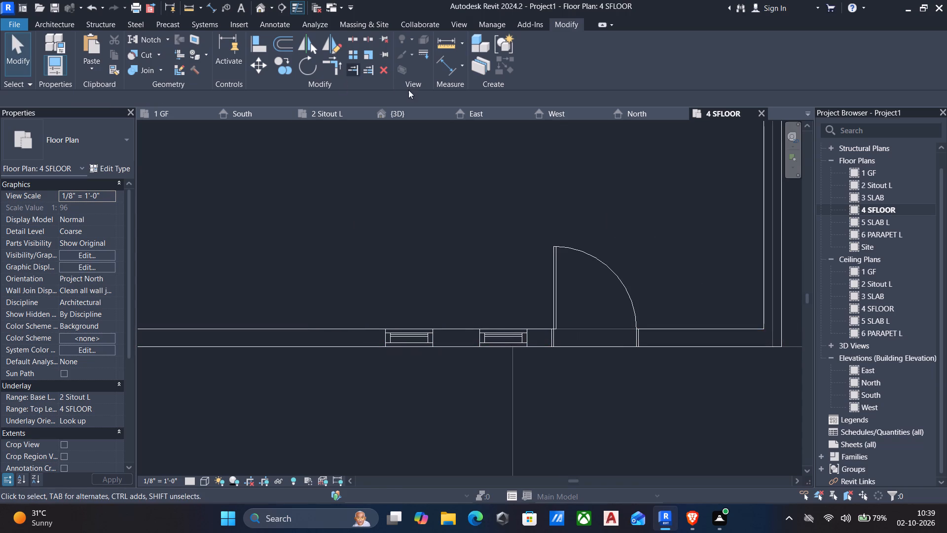
pyautogui.click(407, 110)
pyautogui.keyDown('shift'); pyautogui.moveTo(416, 225); pyautogui.dragTo(359, 263, button='middle'); pyautogui.keyUp('shift')
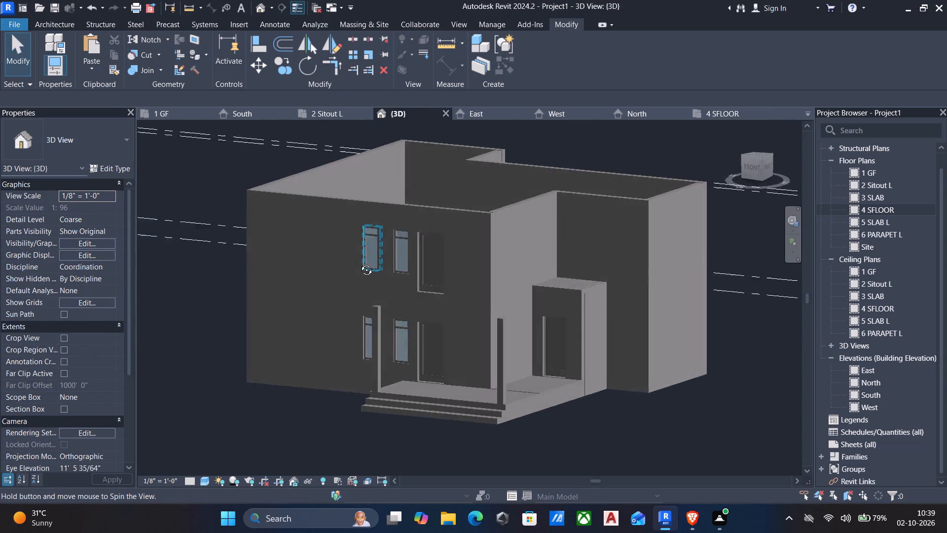
pyautogui.keyDown('shift'); pyautogui.moveTo(359, 263); pyautogui.dragTo(351, 271, button='middle'); pyautogui.keyUp('shift')
pyautogui.keyDown('shift'); pyautogui.moveTo(353, 268); pyautogui.dragTo(440, 300, button='middle'); pyautogui.keyUp('shift')
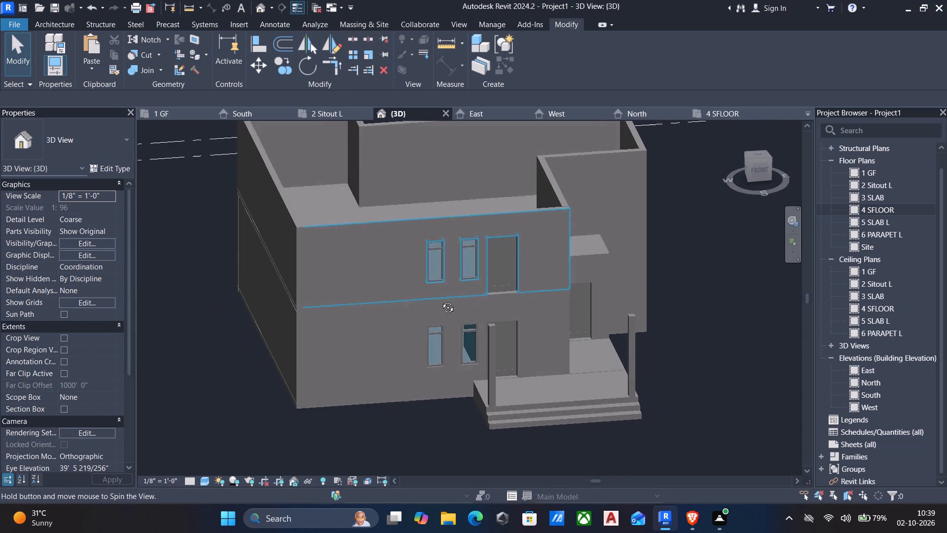
pyautogui.keyDown('shift'); pyautogui.moveTo(440, 300); pyautogui.dragTo(424, 302, button='middle'); pyautogui.keyUp('shift')
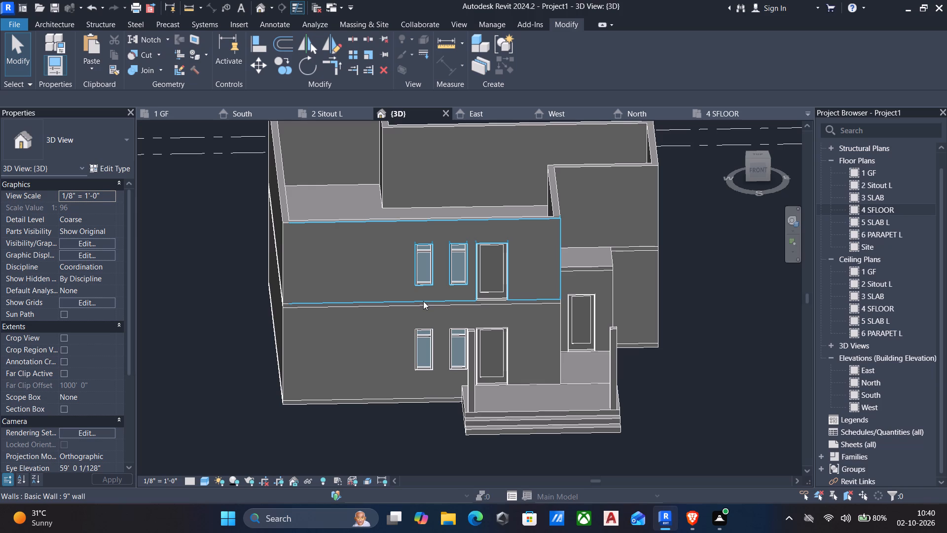
# In the 2 Sitout L plan, draw a 5'-0" Curtain Wall 1 window within the front wall, starting 3'-0" from the outer corner.
pyautogui.doubleClick(881, 187)
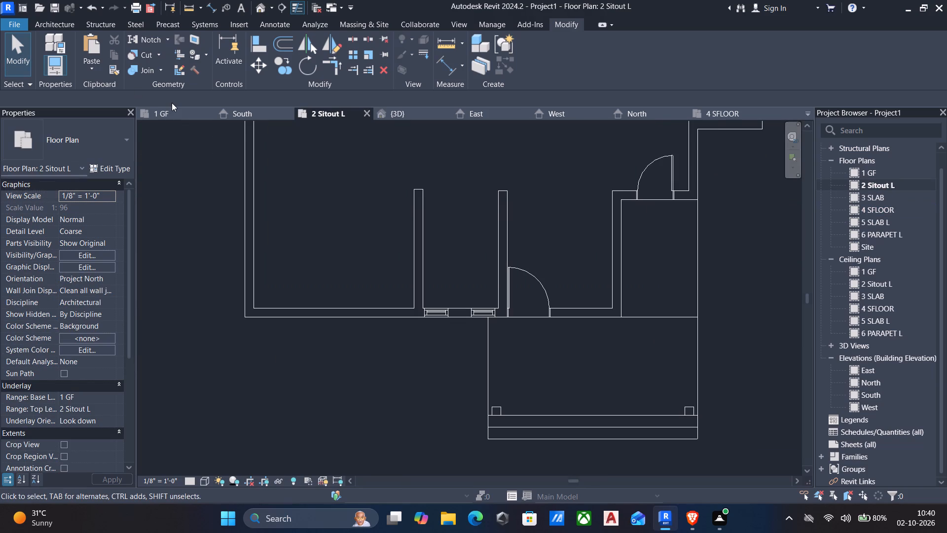
pyautogui.write('wa')
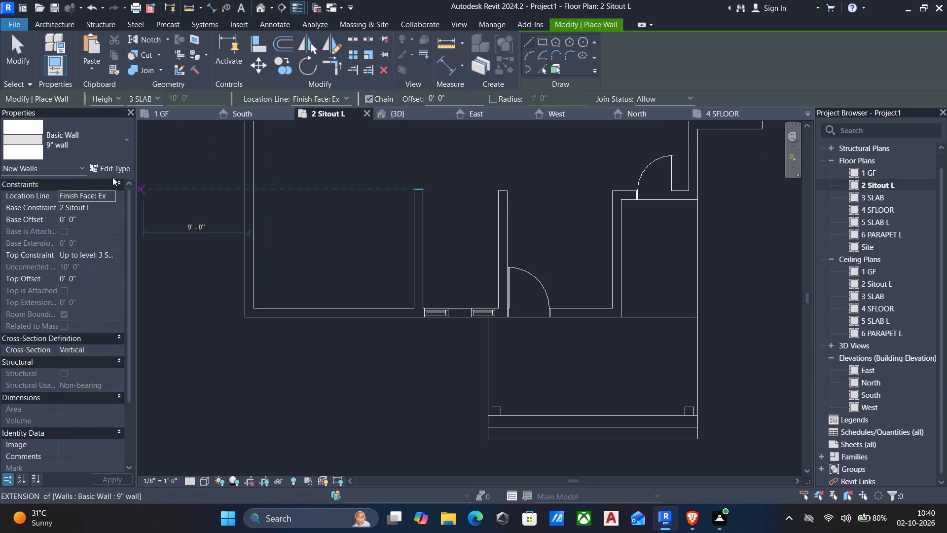
pyautogui.click(104, 143)
pyautogui.scroll(-5, 75, 283)
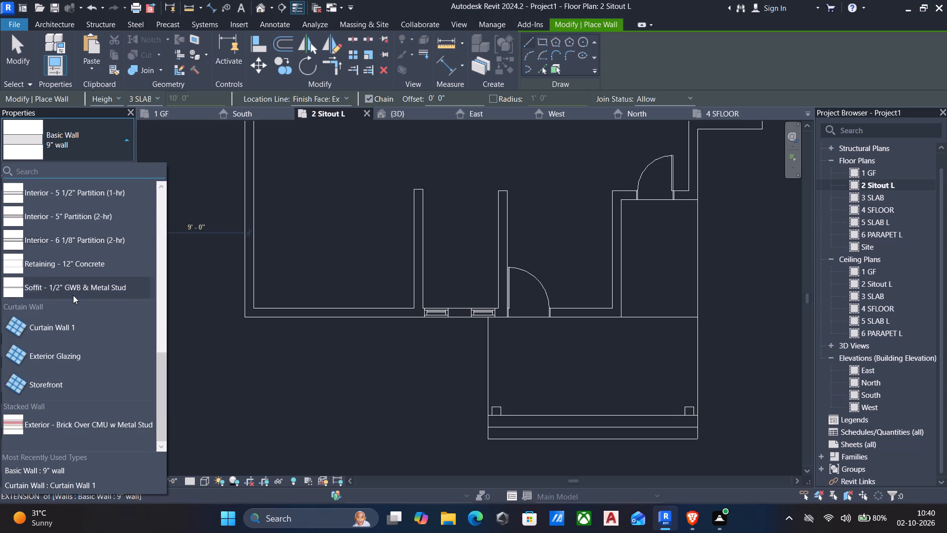
pyautogui.scroll(-6, 73, 295)
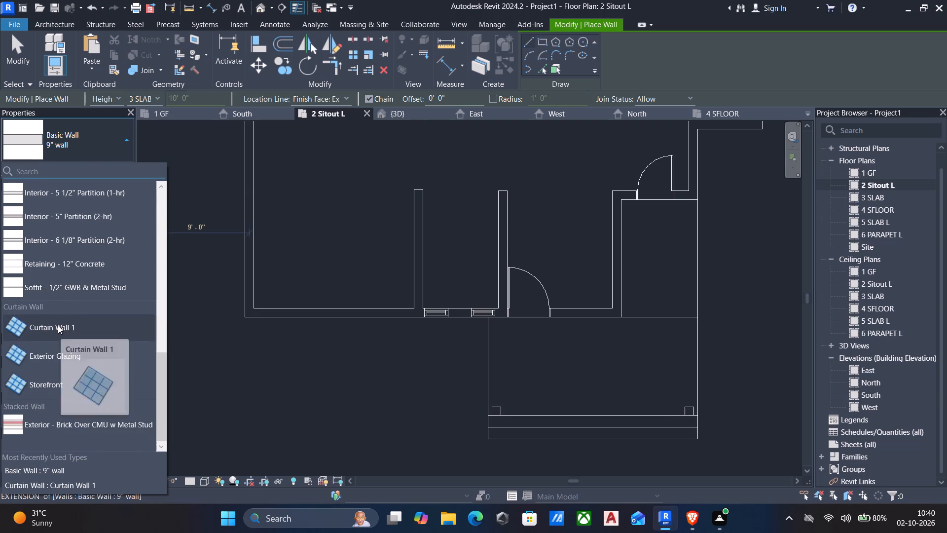
pyautogui.click(58, 325)
pyautogui.scroll(4, 333, 349)
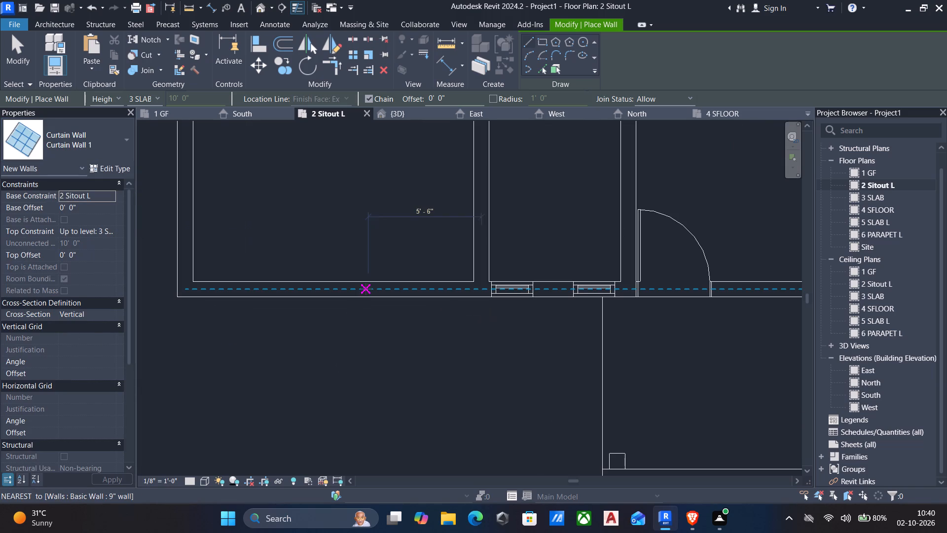
pyautogui.click(246, 287)
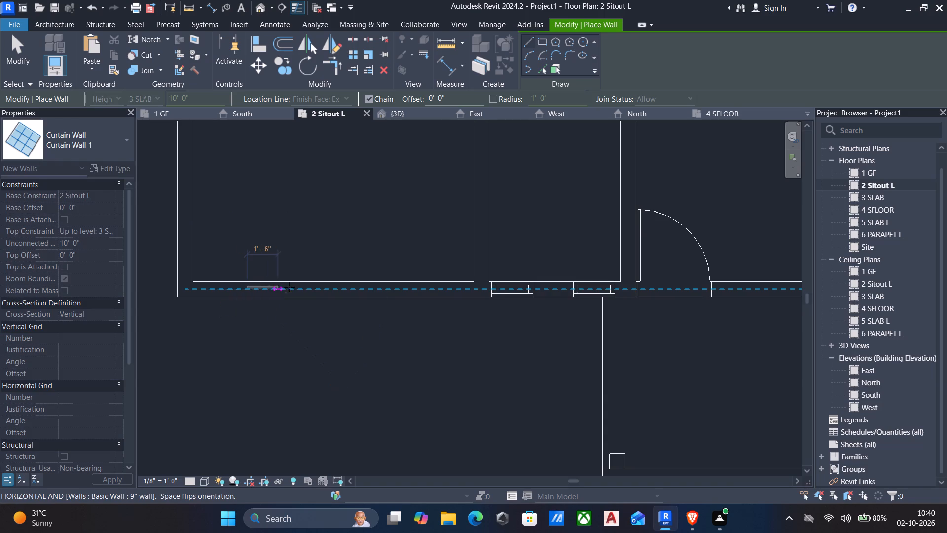
pyautogui.click(355, 288)
pyautogui.press('Escape')
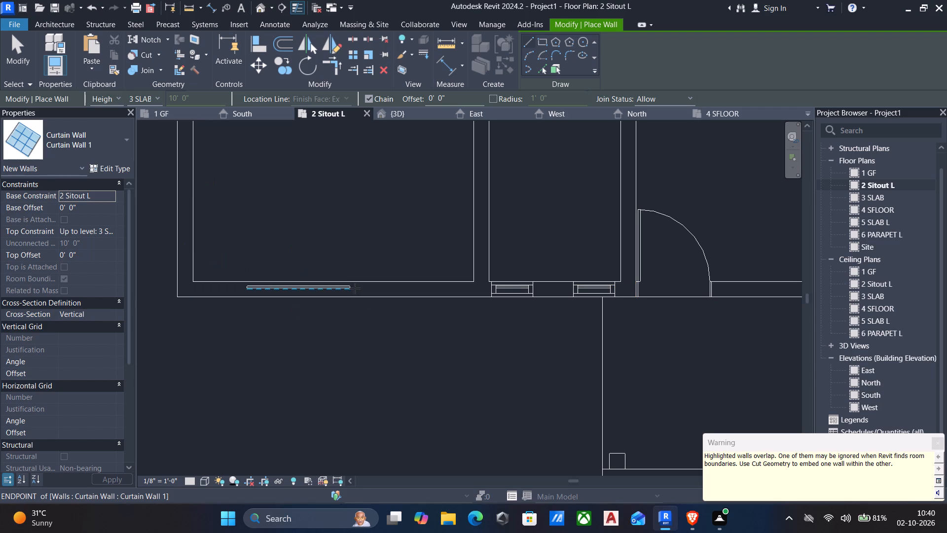
pyautogui.press('Escape')
# Nudge the new curtain wall along the front wall towards the door, to 3'-4" from the corner.
pyautogui.click(330, 286)
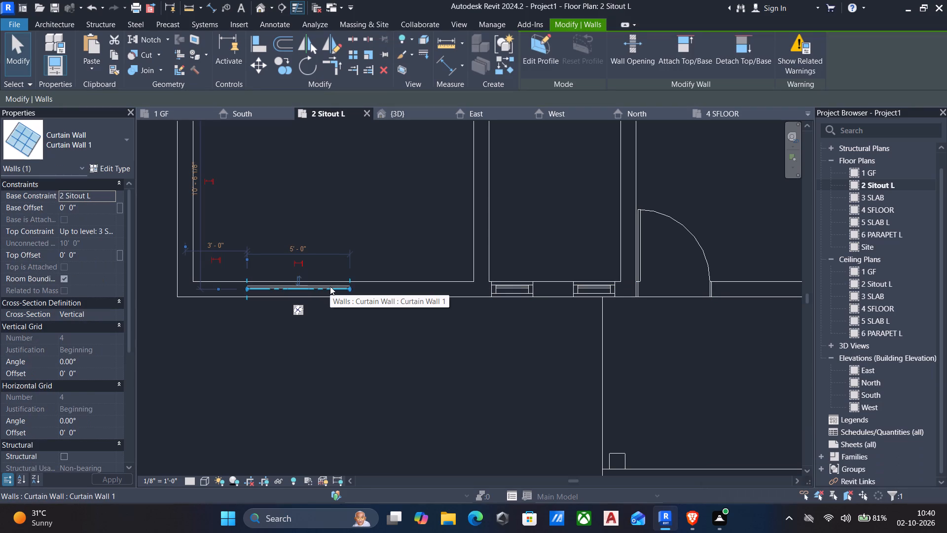
pyautogui.press('Right')
pyautogui.press('Right')
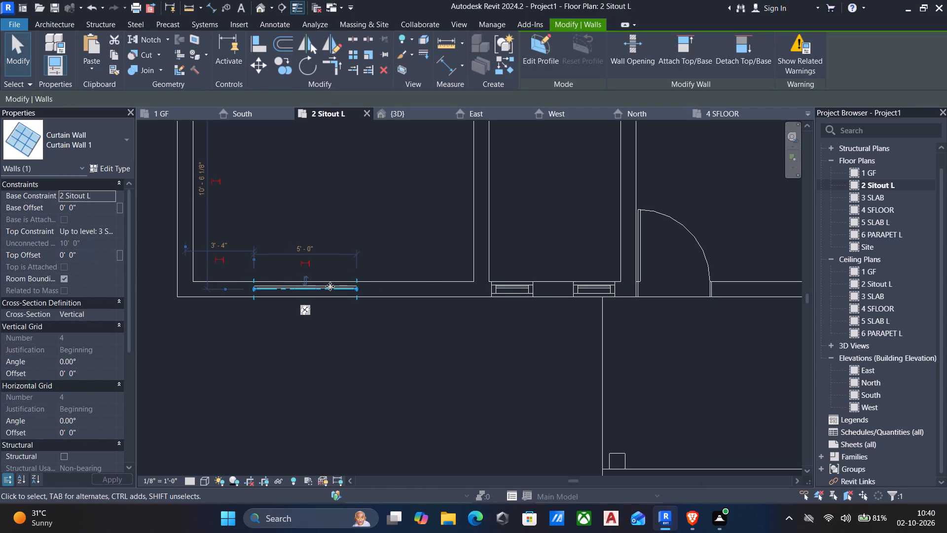
pyautogui.press('Escape')
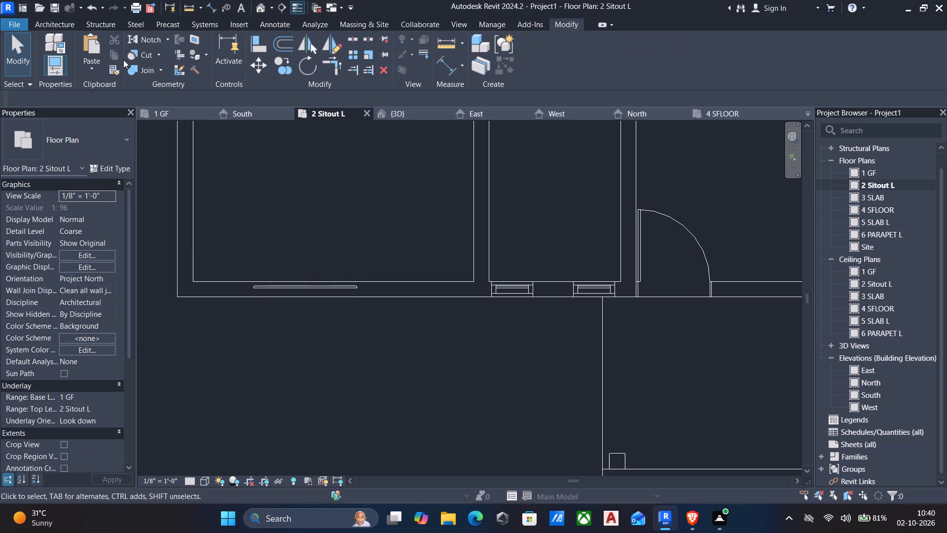
# Cut the 9" front wall with the new 5'-0" curtain wall.
pyautogui.click(130, 54)
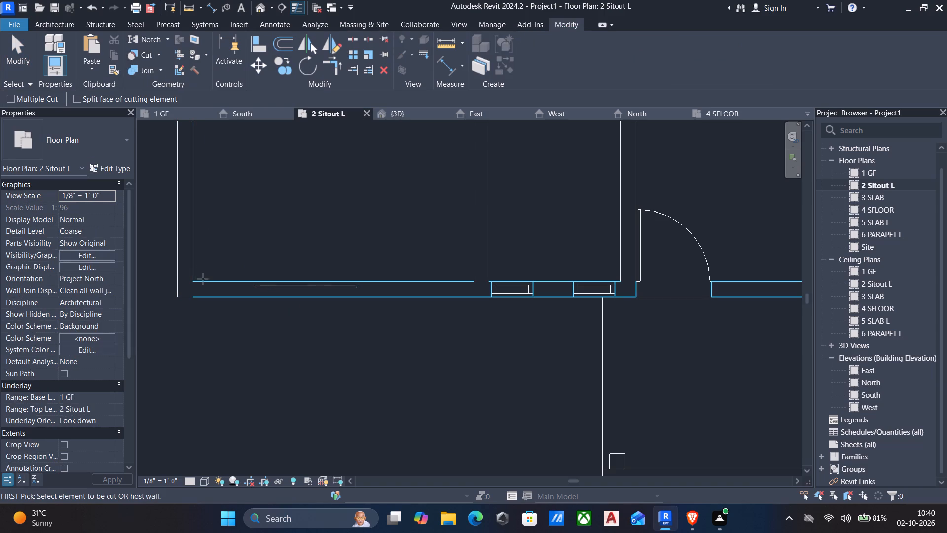
pyautogui.click(219, 282)
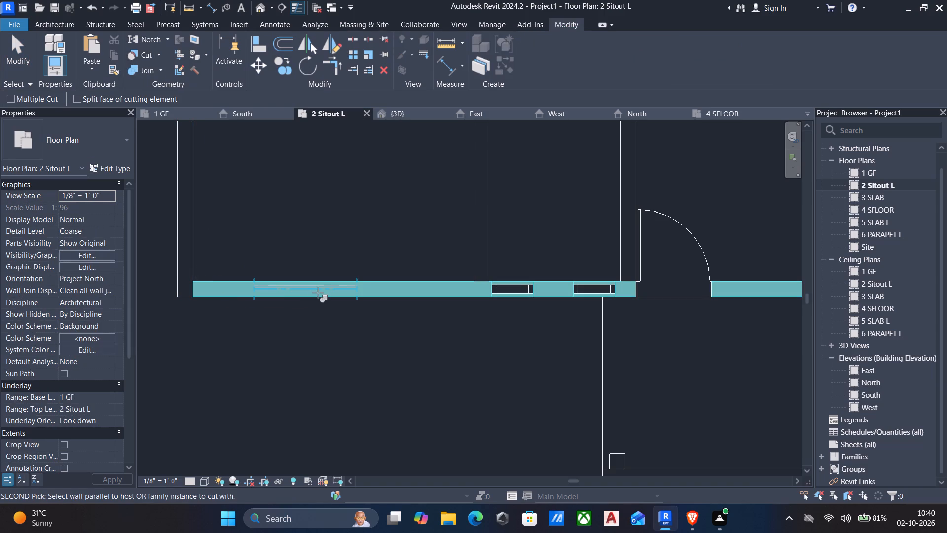
pyautogui.click(313, 289)
pyautogui.press('Escape')
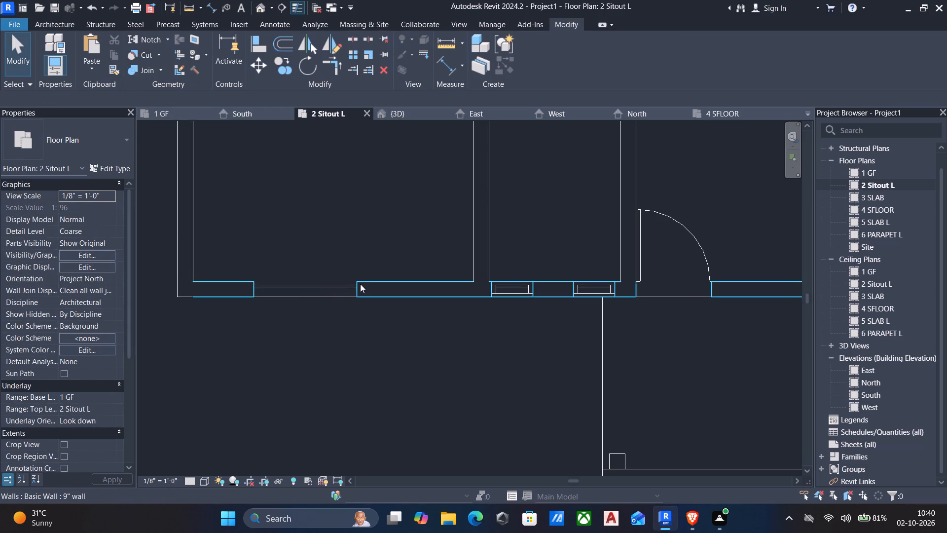
# In the front-facing 3D view, align the new curtain wall's bottom edge with the bottom of the adjacent ground-floor window.
pyautogui.scroll(-3, 355, 285)
pyautogui.click(390, 116)
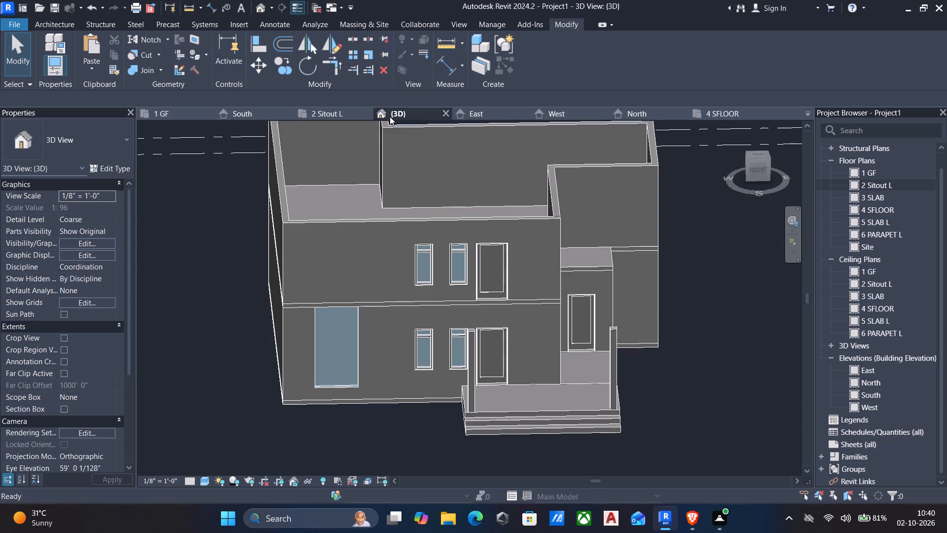
pyautogui.keyDown('shift'); pyautogui.moveTo(340, 232); pyautogui.dragTo(337, 225, button='middle'); pyautogui.keyUp('shift')
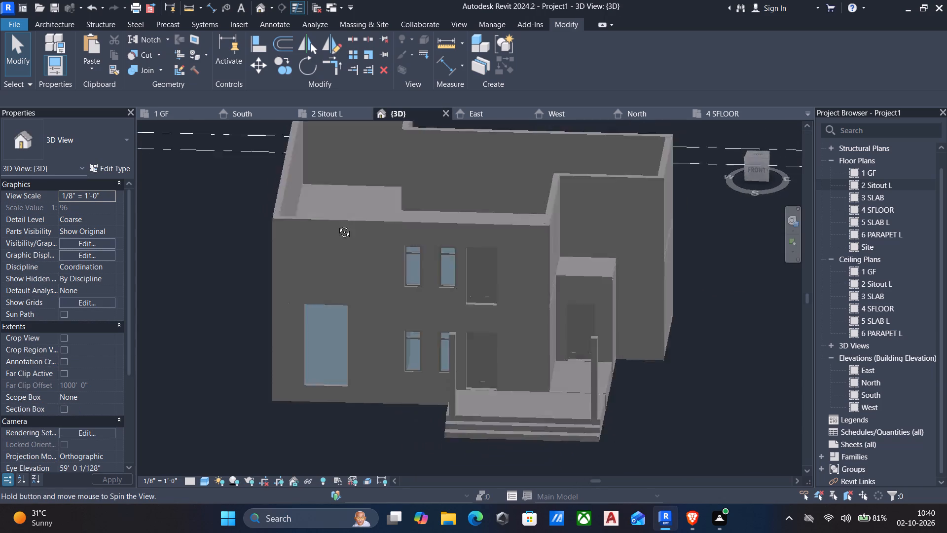
pyautogui.keyDown('shift'); pyautogui.moveTo(337, 225); pyautogui.dragTo(351, 215, button='middle'); pyautogui.keyUp('shift')
pyautogui.moveTo(341, 311); pyautogui.dragTo(339, 261, button='middle')
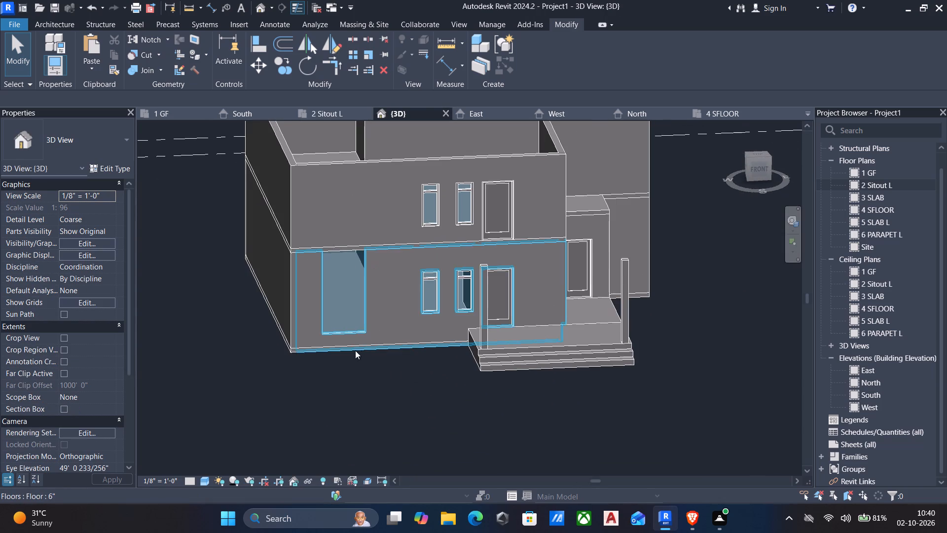
pyautogui.scroll(1, 351, 340)
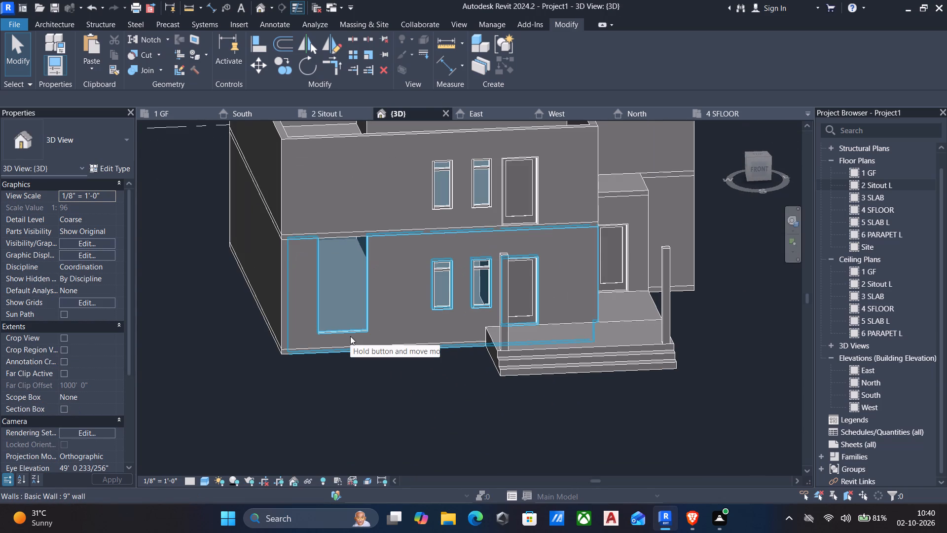
pyautogui.scroll(2, 411, 347)
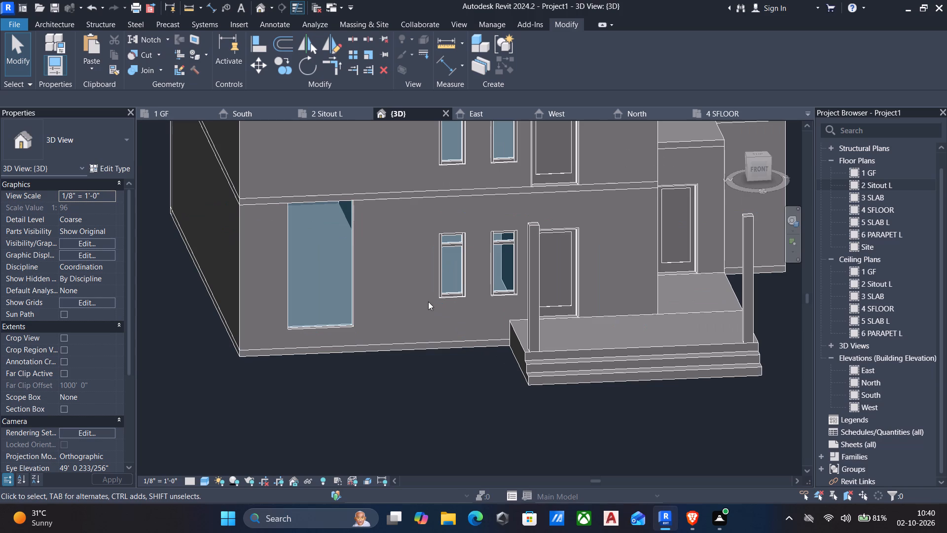
pyautogui.write('al')
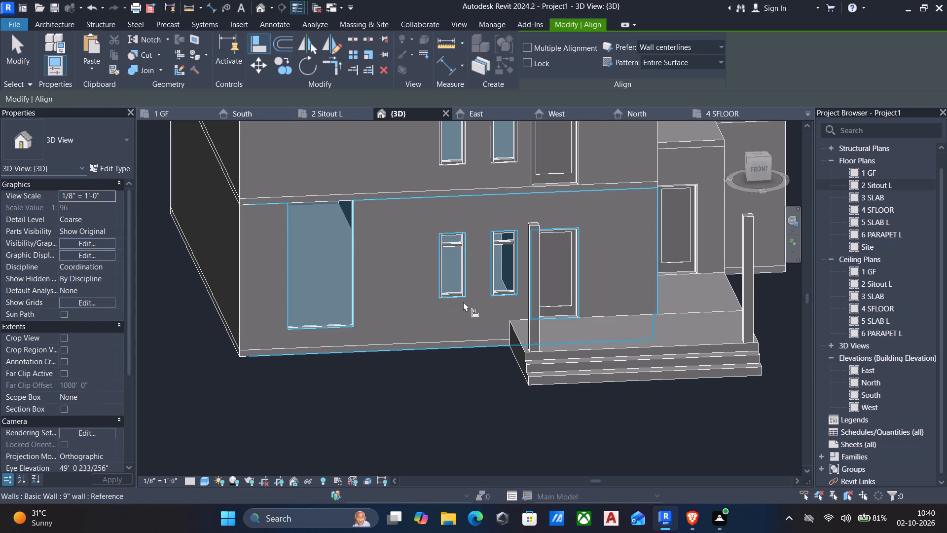
pyautogui.click(760, 167)
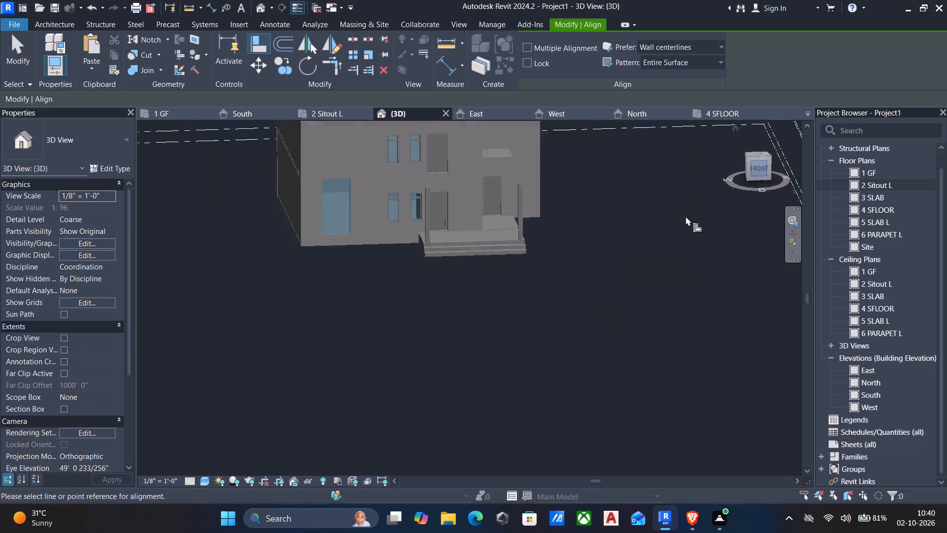
pyautogui.scroll(4, 412, 213)
pyautogui.scroll(4, 489, 331)
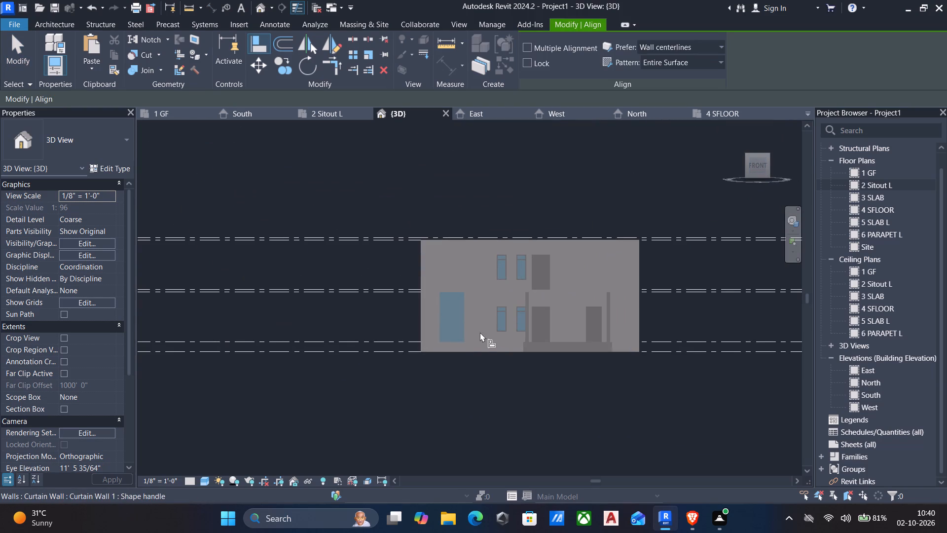
pyautogui.scroll(4, 516, 327)
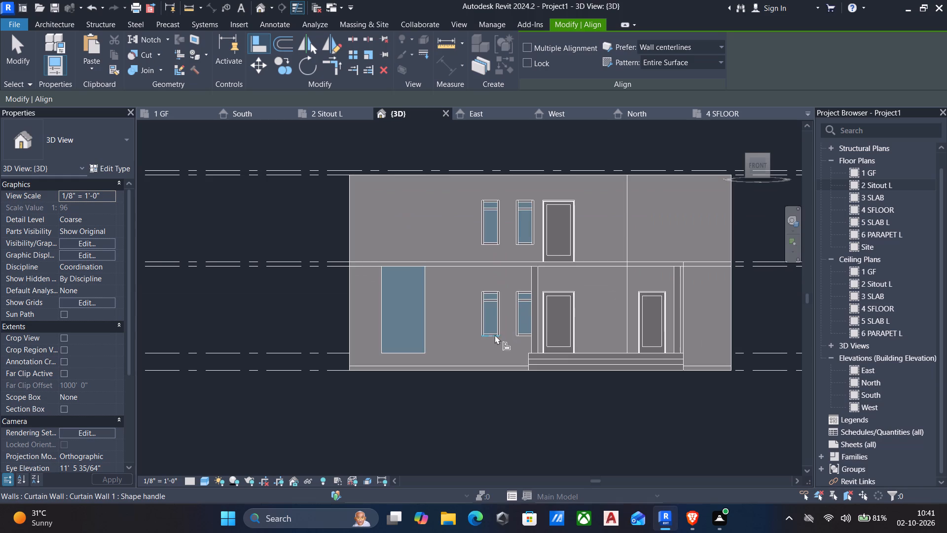
pyautogui.click(490, 337)
pyautogui.click(418, 355)
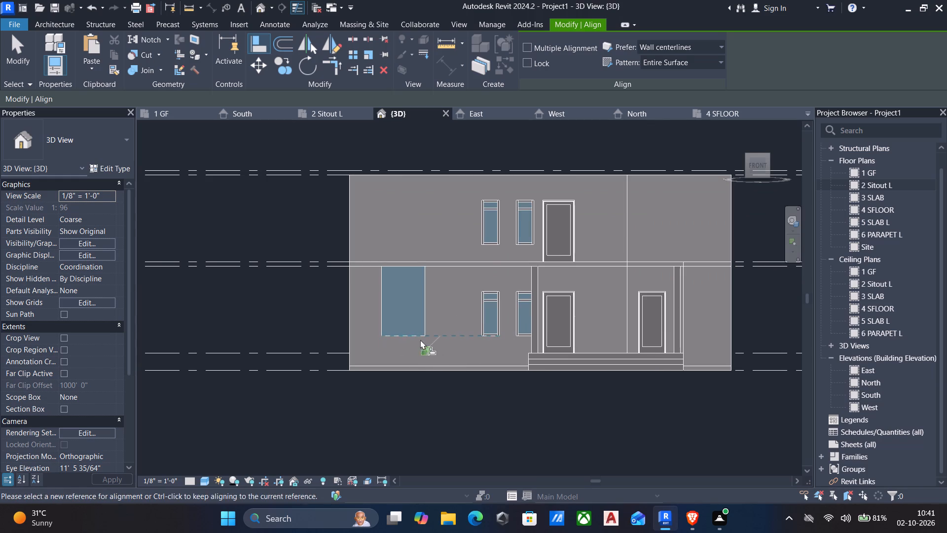
pyautogui.press('Escape')
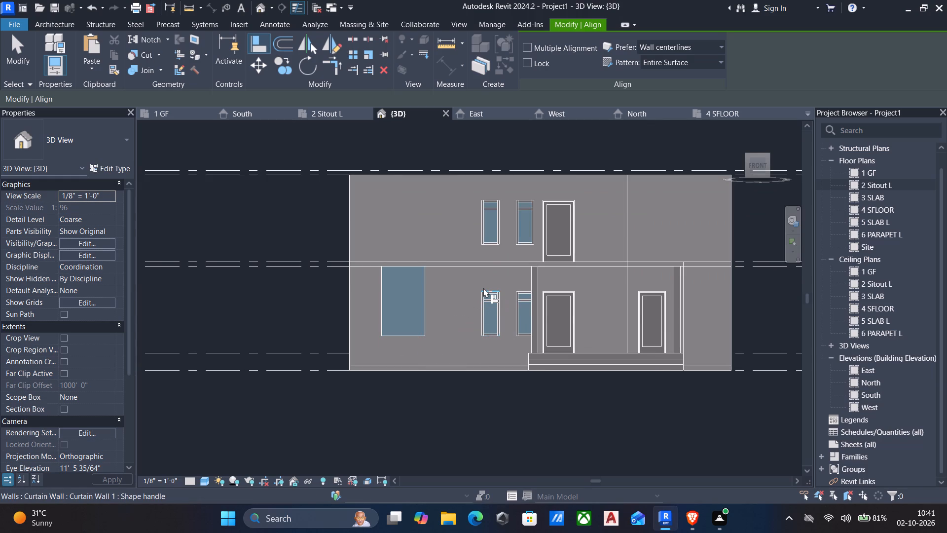
# Align the new curtain wall's top edge with the top of the adjacent ground-floor window.
pyautogui.click(483, 288)
pyautogui.click(410, 267)
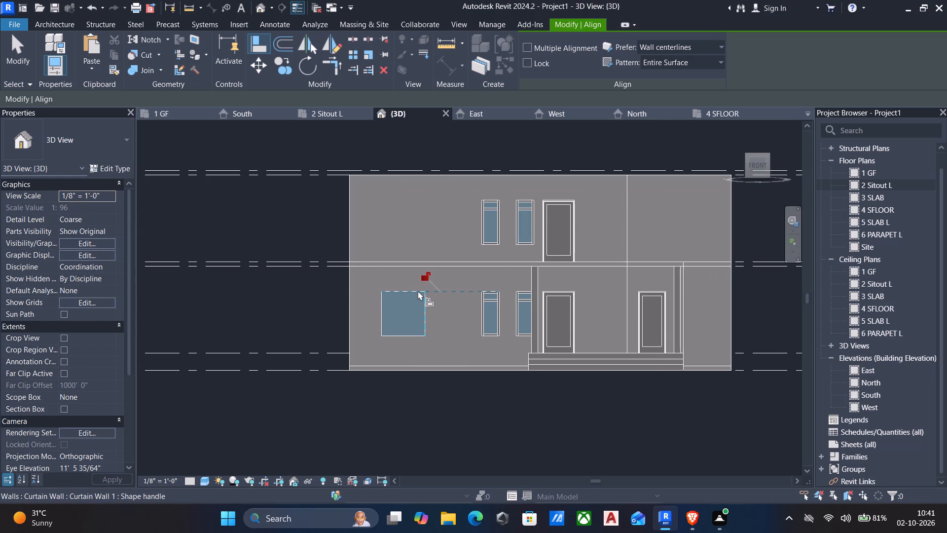
pyautogui.press('Escape')
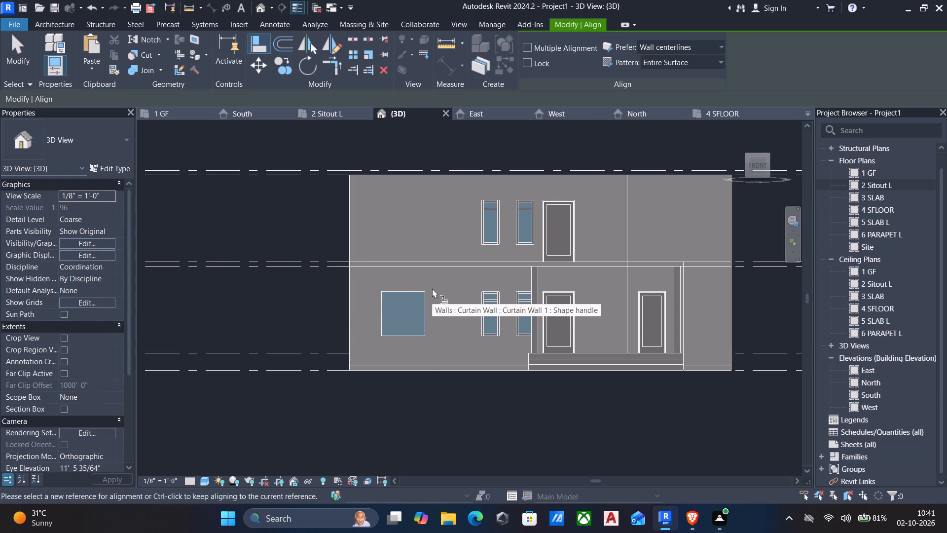
pyautogui.press('Escape')
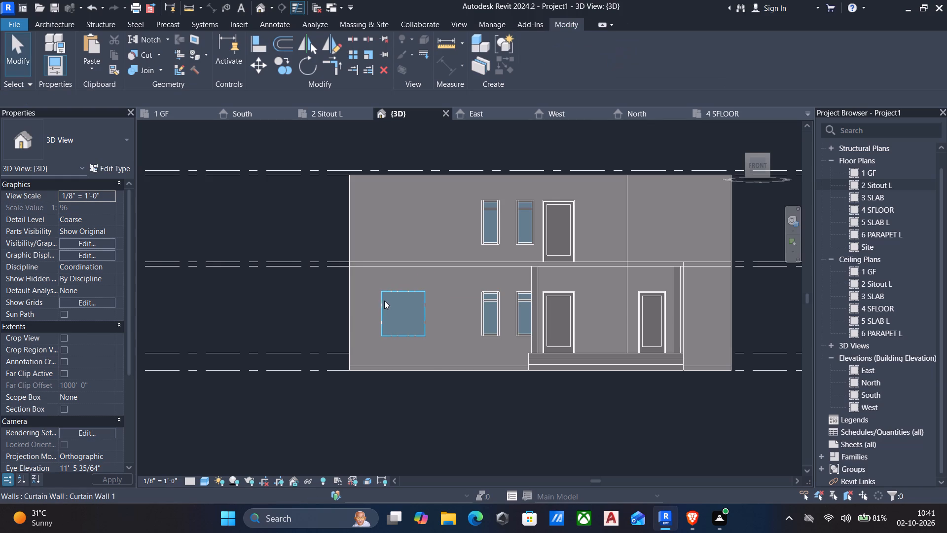
# Nudge the wide ground-floor curtain-wall window two increments towards the narrow windows.
pyautogui.click(381, 305)
pyautogui.press('Right')
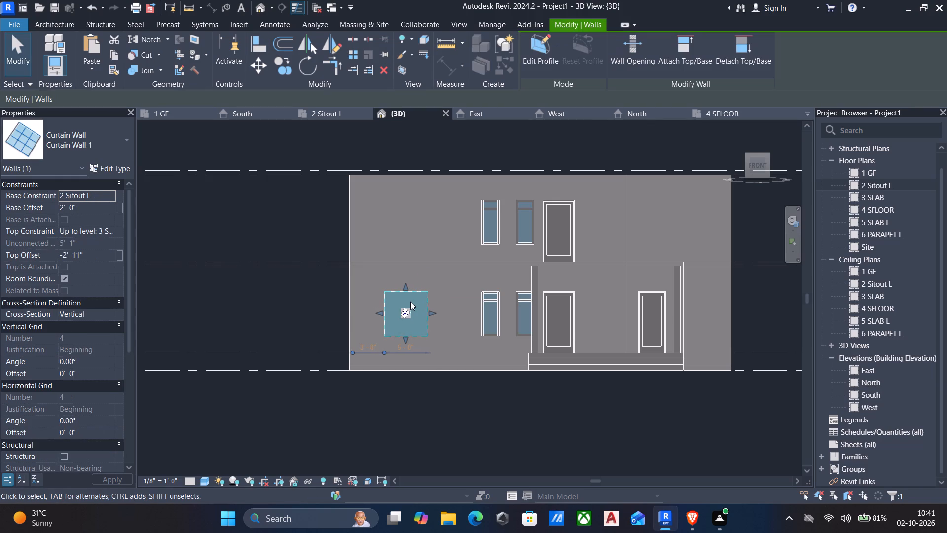
pyautogui.press('Right')
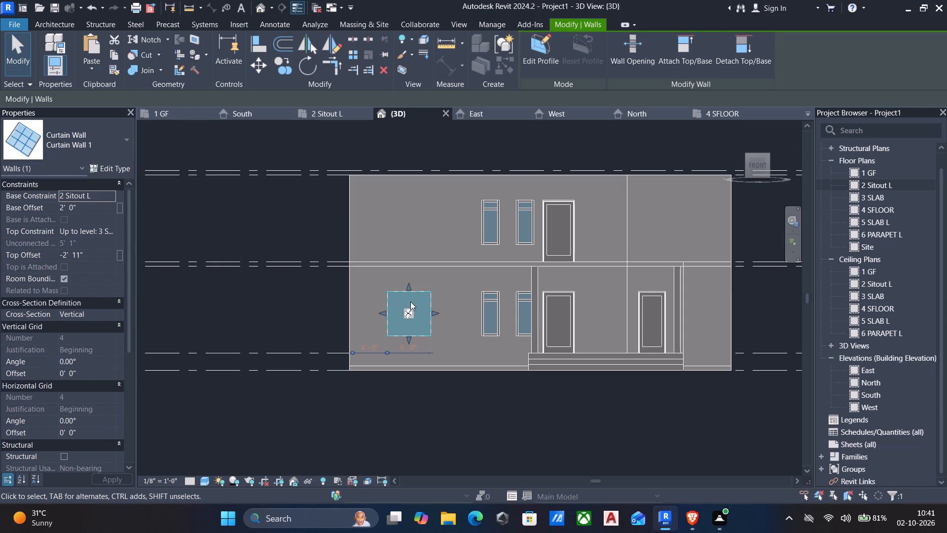
pyautogui.press('Escape')
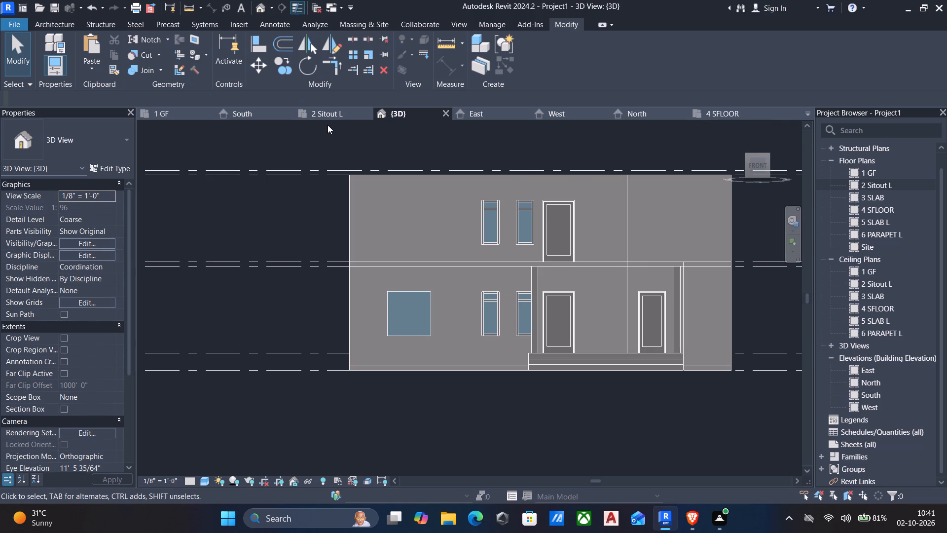
# Edit the sitout model in place and start a solid extrusion with the ground-floor 9" front wall face as its work plane.
pyautogui.scroll(-2, 329, 130)
pyautogui.keyDown('shift'); pyautogui.moveTo(377, 171); pyautogui.dragTo(357, 228, button='middle'); pyautogui.keyUp('shift')
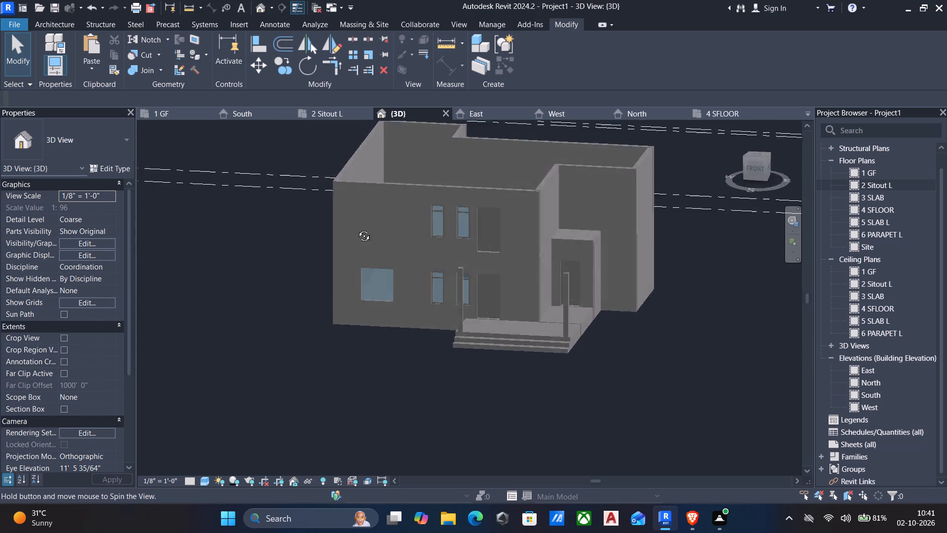
pyautogui.keyDown('shift'); pyautogui.moveTo(357, 228); pyautogui.dragTo(388, 235, button='middle'); pyautogui.keyUp('shift')
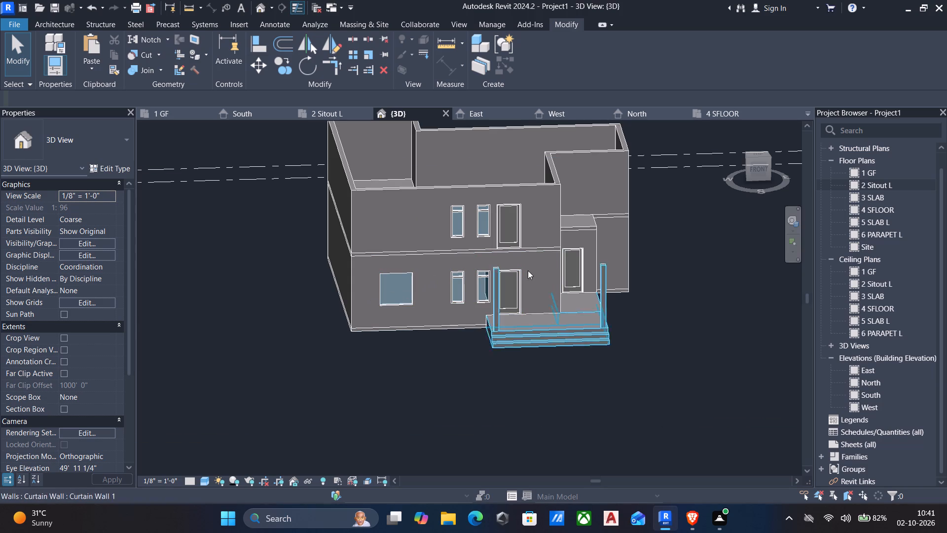
pyautogui.moveTo(531, 270); pyautogui.dragTo(528, 331, button='middle')
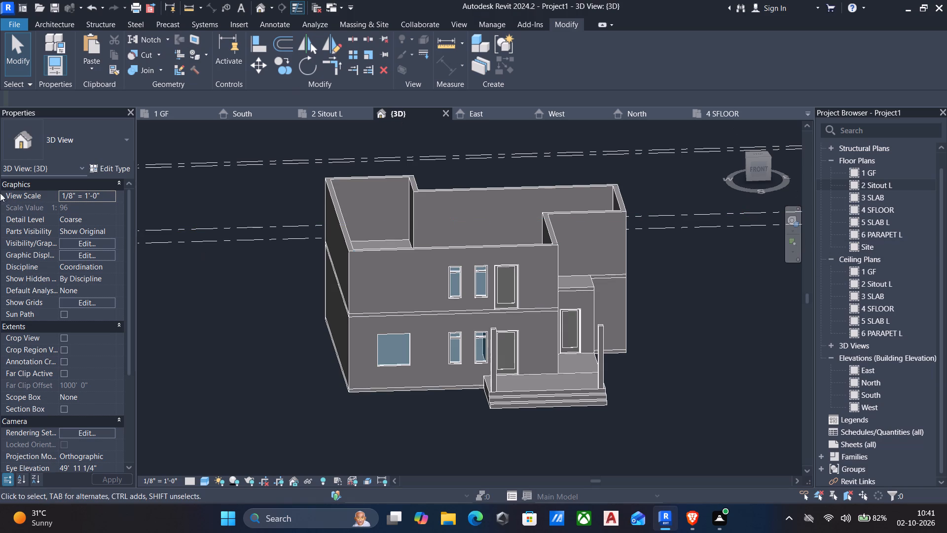
pyautogui.click(528, 406)
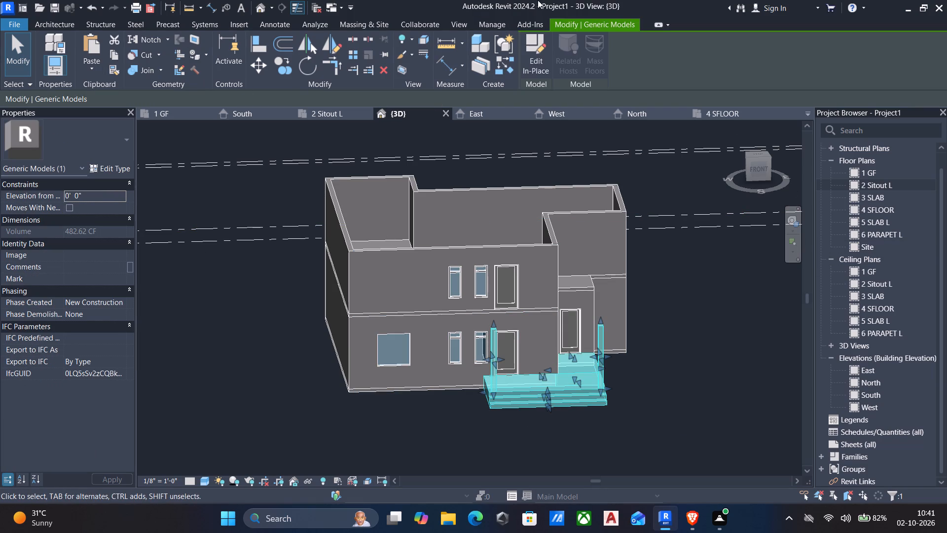
pyautogui.click(537, 46)
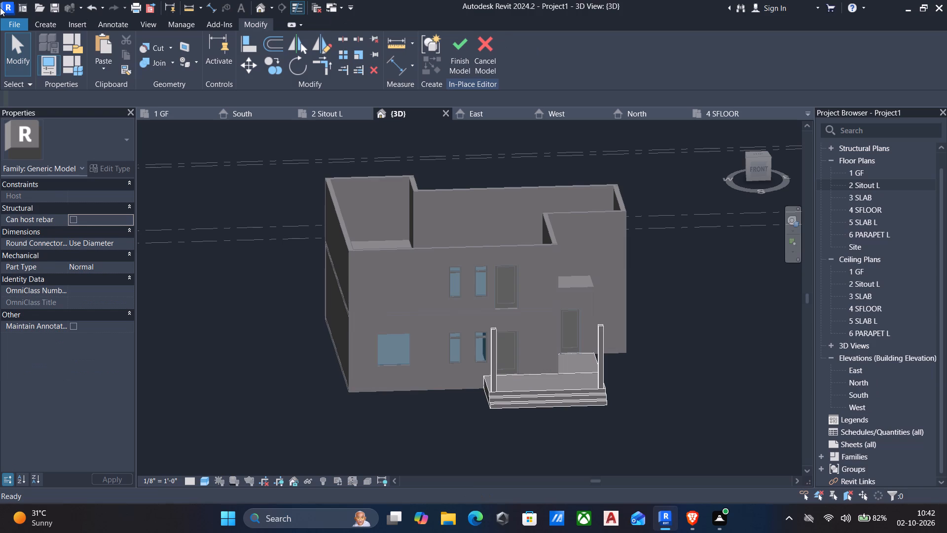
pyautogui.click(42, 28)
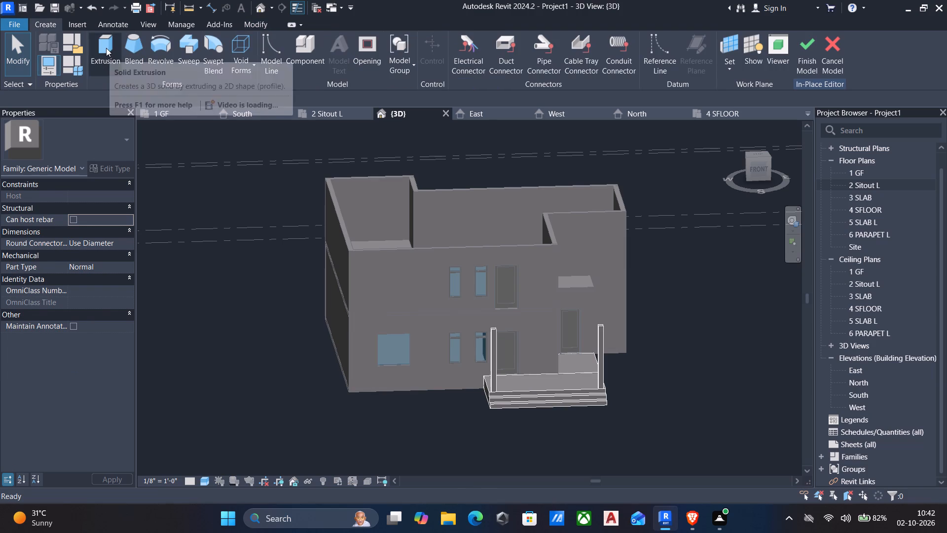
pyautogui.click(106, 48)
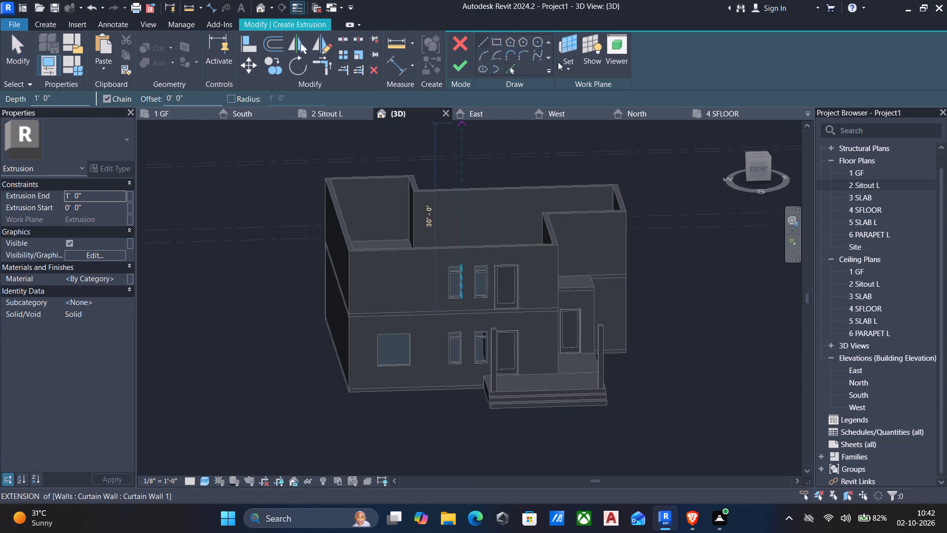
pyautogui.click(574, 69)
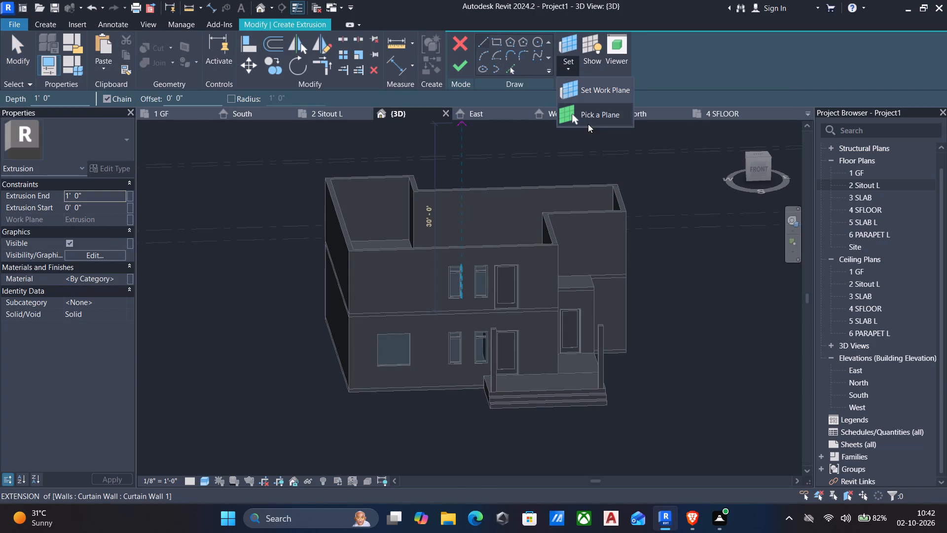
pyautogui.click(586, 114)
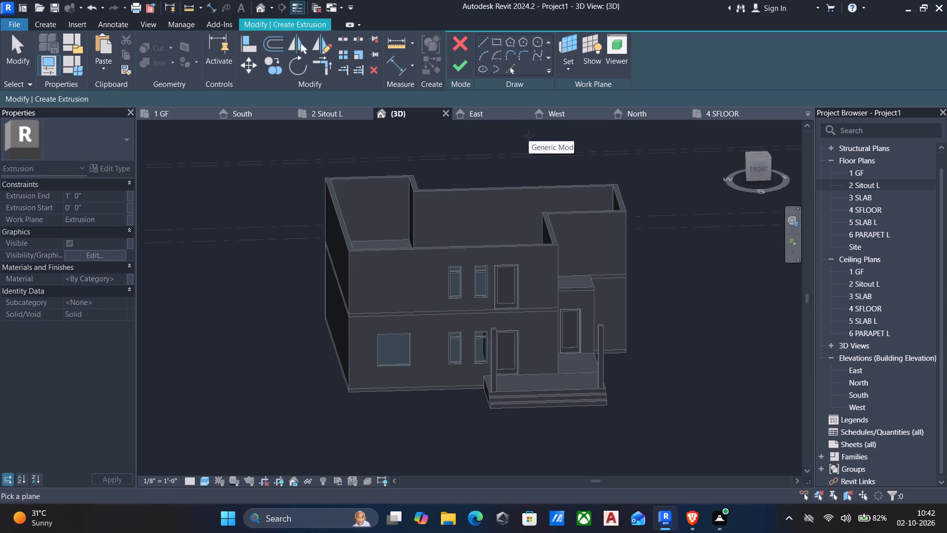
pyautogui.click(372, 352)
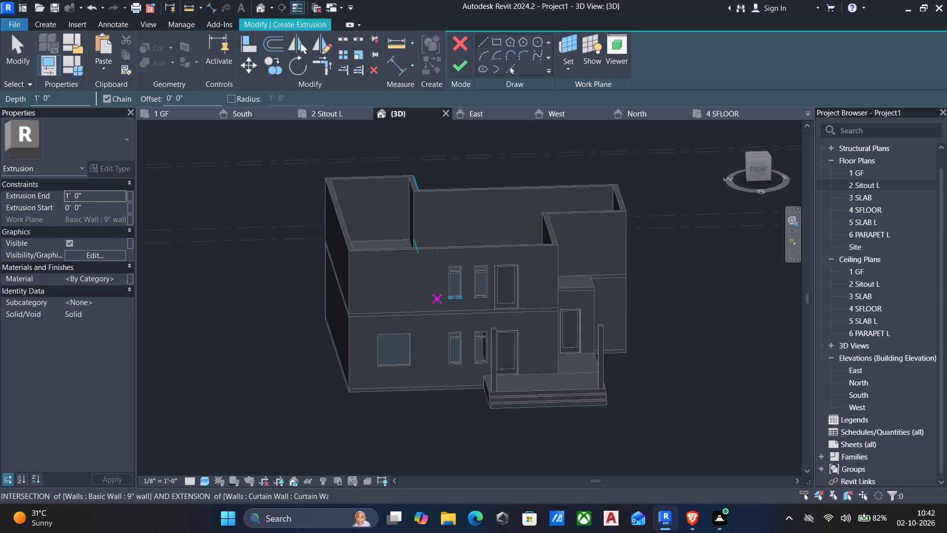
# In the front view, sketch a rectangle about 9'-4 1/2" by 8" from the wide window's upper inner corner to the house's outer wall edge.
pyautogui.click(494, 40)
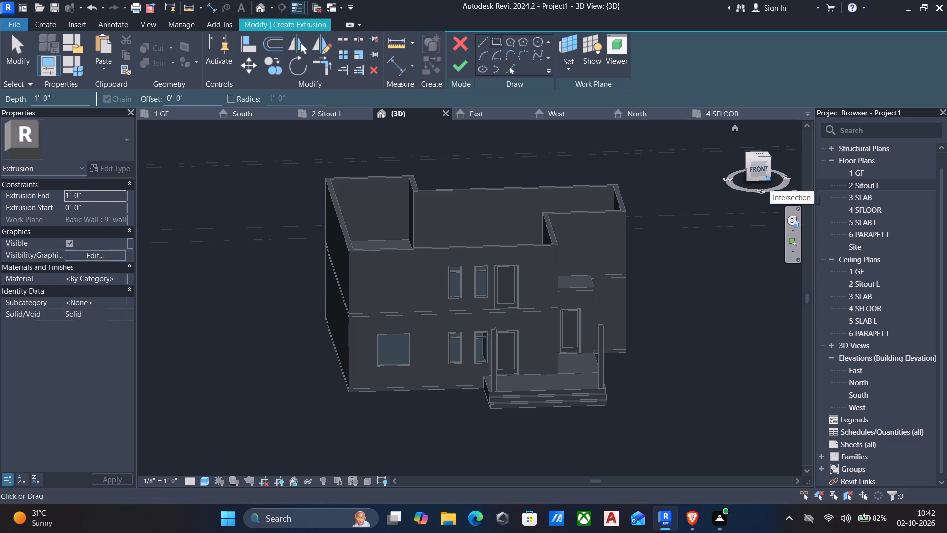
pyautogui.click(758, 168)
pyautogui.scroll(3, 439, 331)
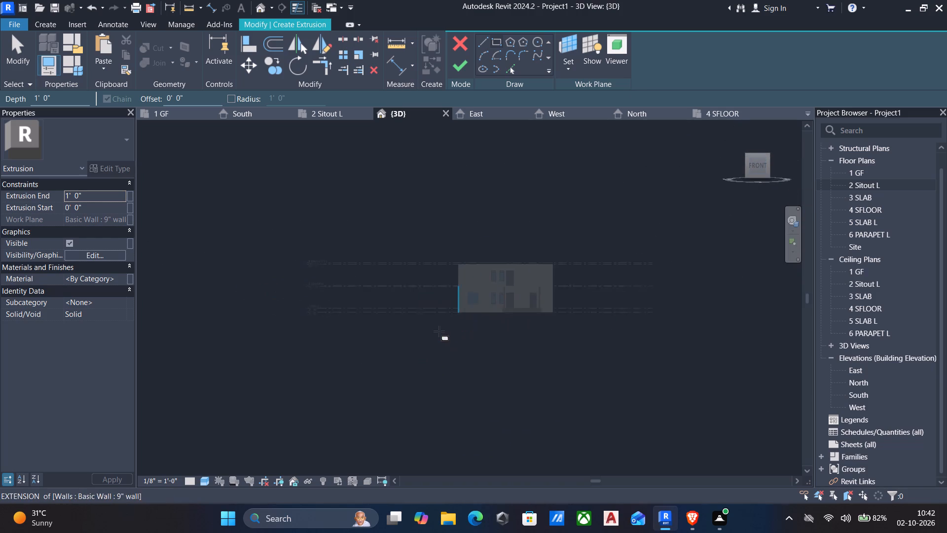
pyautogui.scroll(2, 439, 331)
pyautogui.scroll(11, 499, 285)
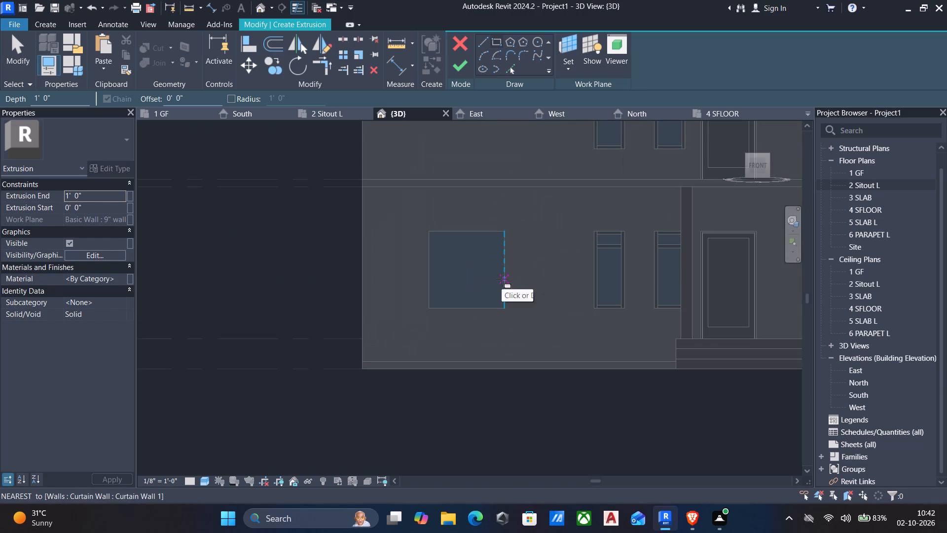
pyautogui.click(505, 231)
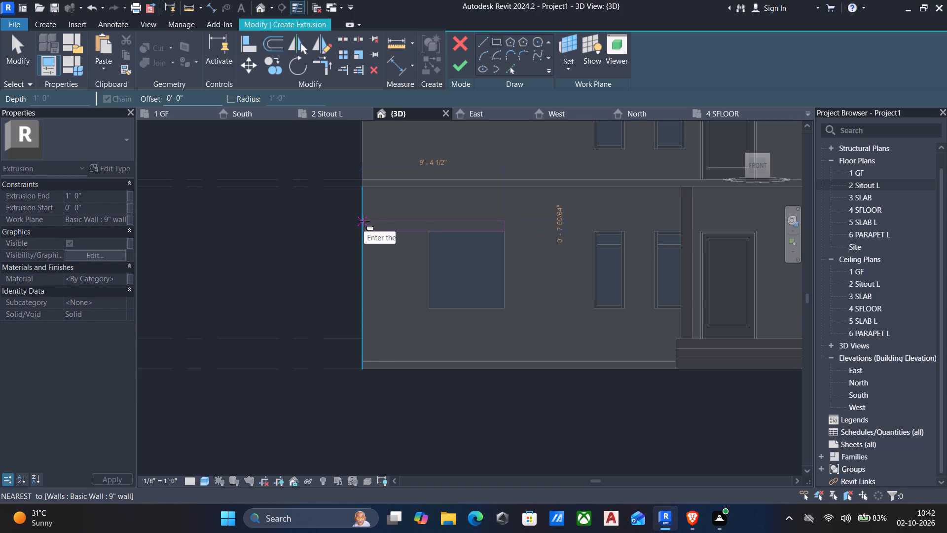
pyautogui.click(364, 221)
pyautogui.press('Escape')
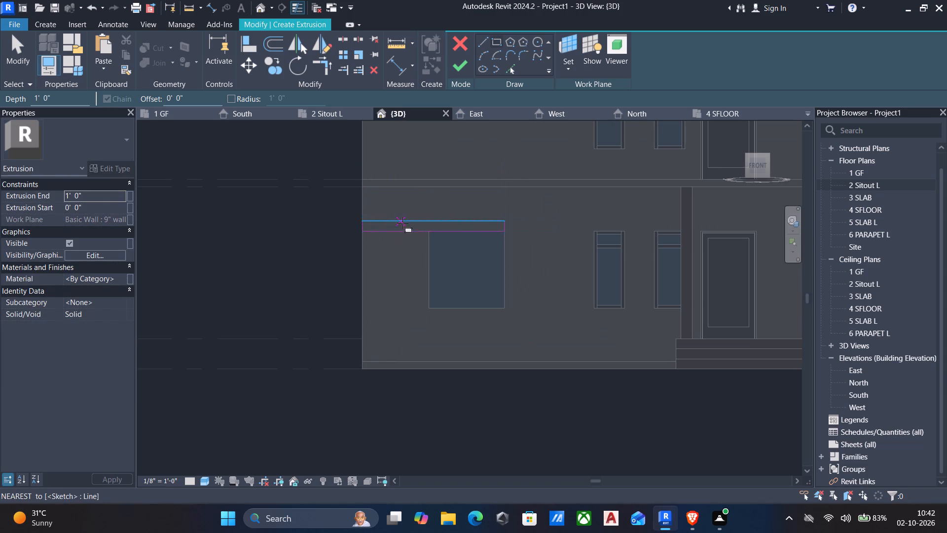
pyautogui.press('Escape')
# Set the height of the sketched rectangle above the wide window to 6".
pyautogui.click(503, 228)
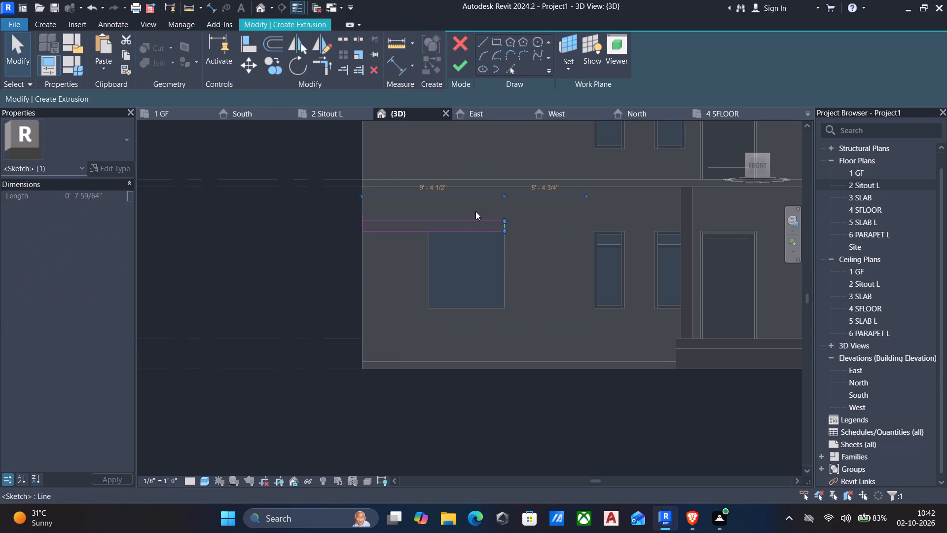
pyautogui.press('Escape')
pyautogui.click(472, 219)
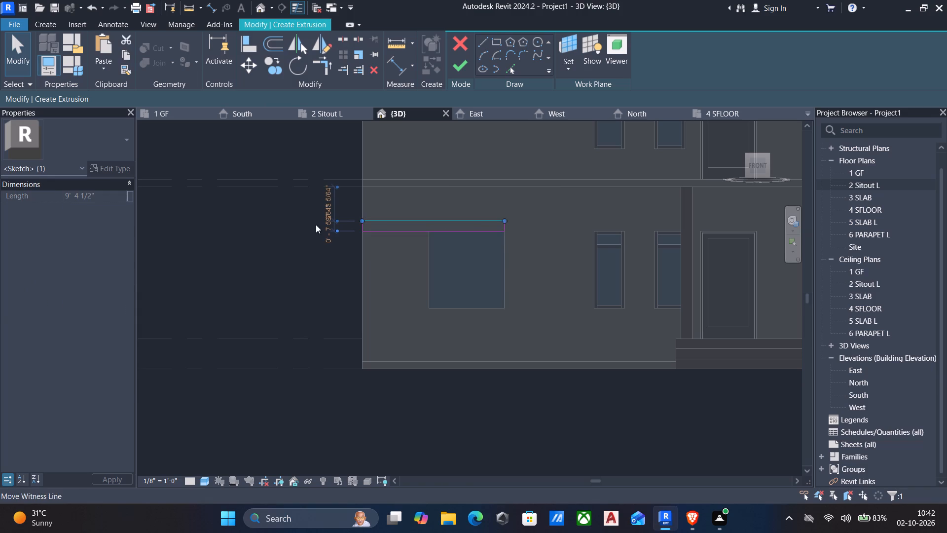
pyautogui.scroll(10, 324, 213)
pyautogui.click(345, 251)
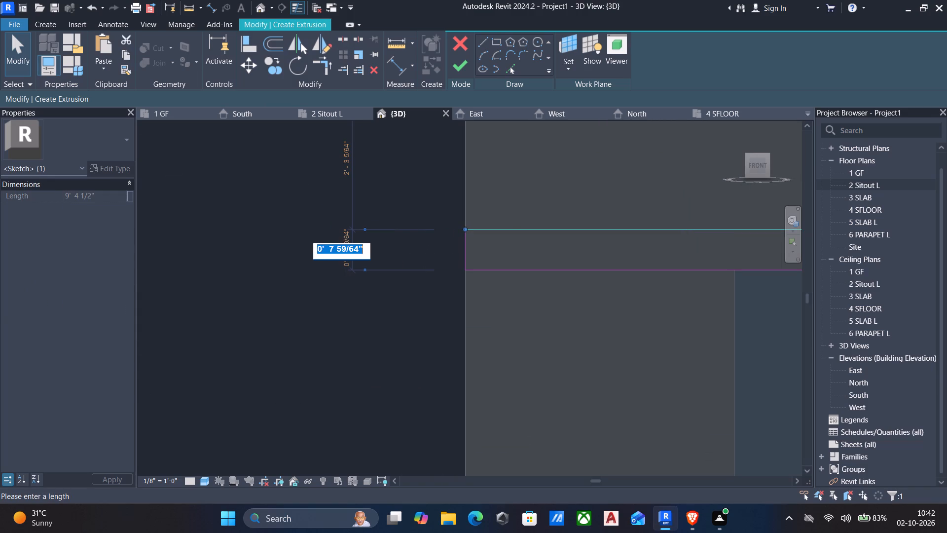
pyautogui.press('6')
pyautogui.hotkey('shift', '"')
pyautogui.press('Return')
pyautogui.scroll(-2, 325, 271)
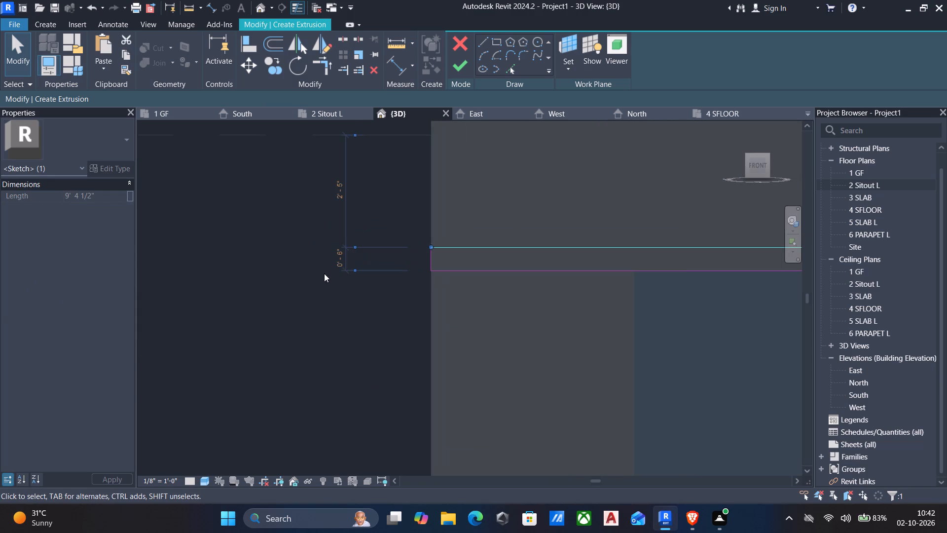
pyautogui.scroll(-5, 369, 284)
pyautogui.press('Escape')
# Replace the rectangle's short end line at the house corner with a 9'-7" vertical line running from its upper edge to the wall base.
pyautogui.scroll(-2, 397, 314)
pyautogui.moveTo(397, 316); pyautogui.dragTo(392, 305, button='middle')
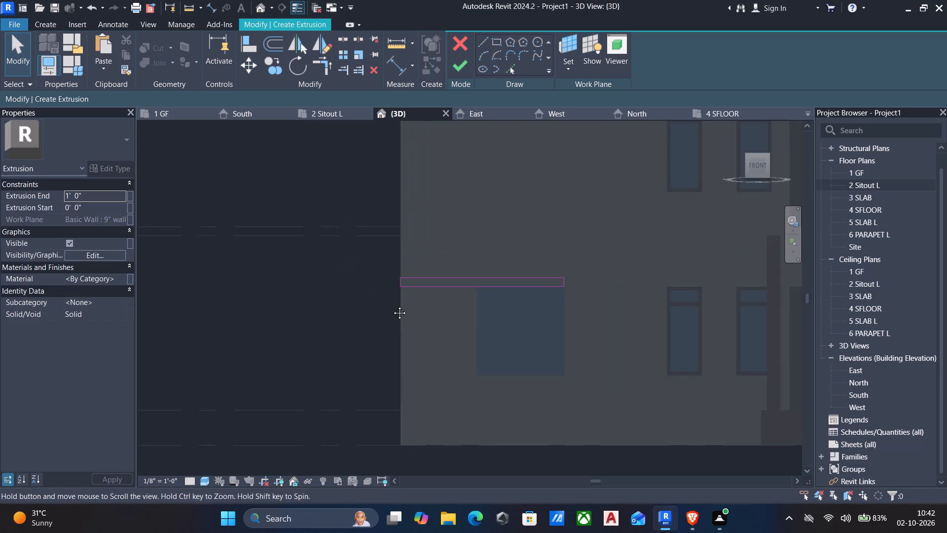
pyautogui.moveTo(392, 305); pyautogui.dragTo(382, 239, button='middle')
pyautogui.click(384, 204)
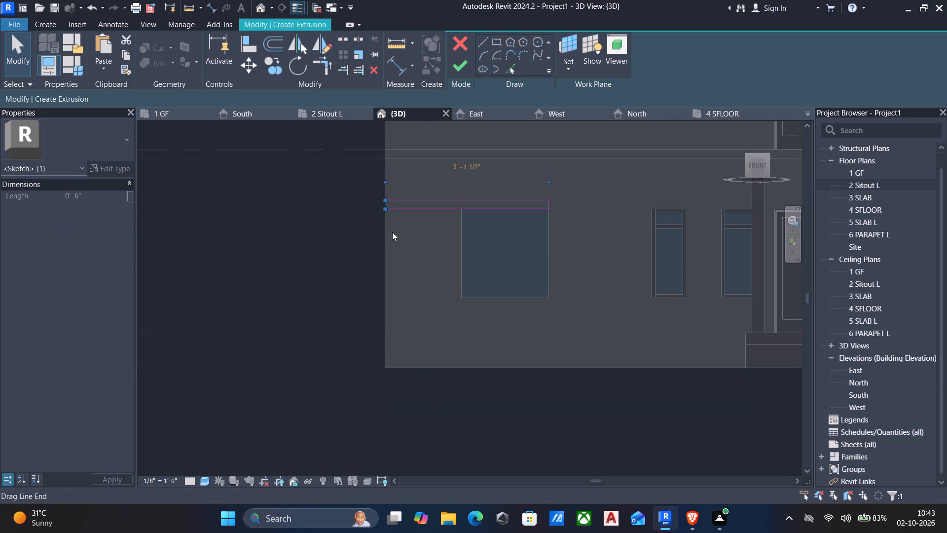
pyautogui.press('Delete')
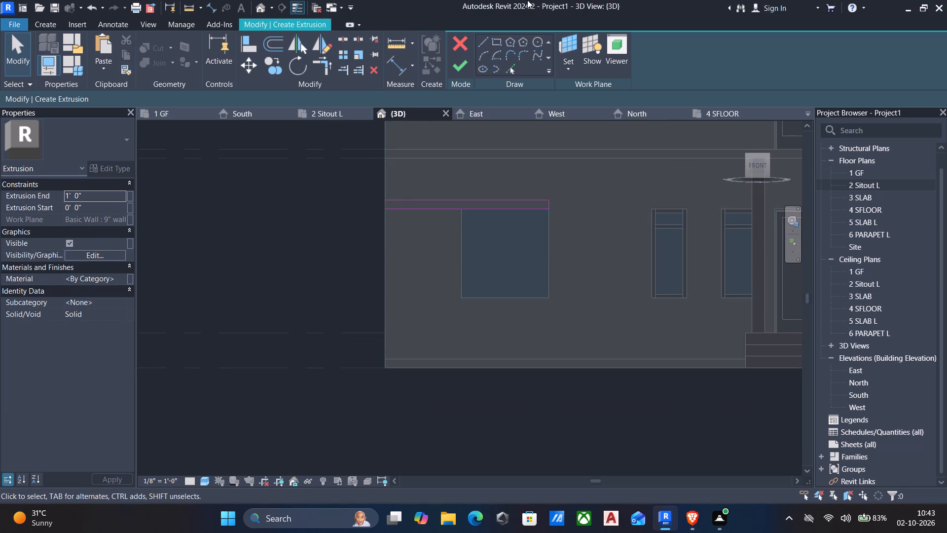
pyautogui.click(485, 40)
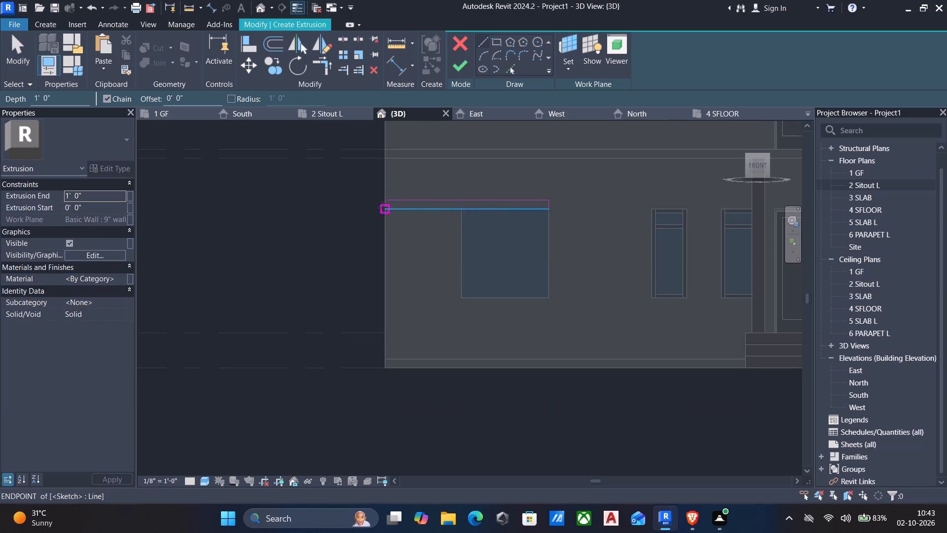
pyautogui.scroll(4, 383, 207)
pyautogui.moveTo(390, 193); pyautogui.dragTo(393, 206)
pyautogui.scroll(-4, 390, 338)
pyautogui.moveTo(385, 358); pyautogui.dragTo(386, 317, button='middle')
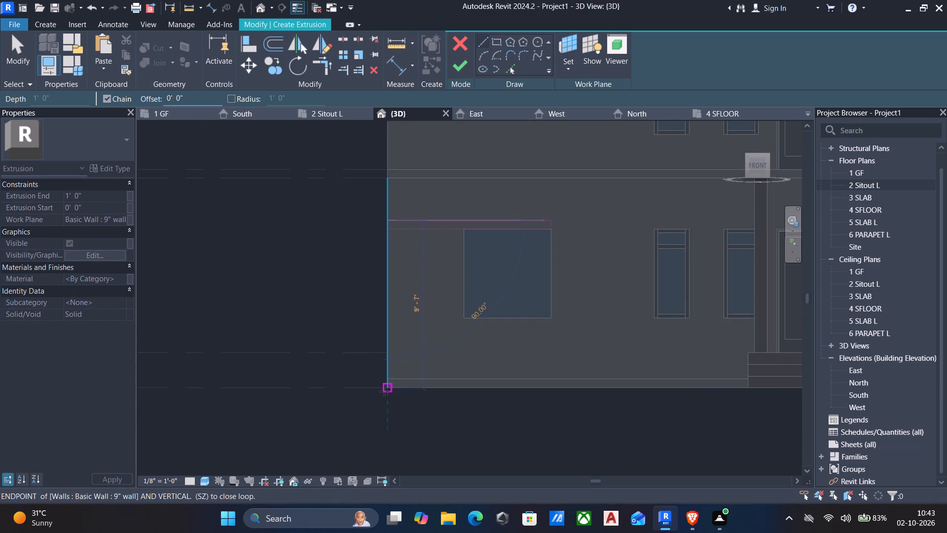
pyautogui.click(385, 390)
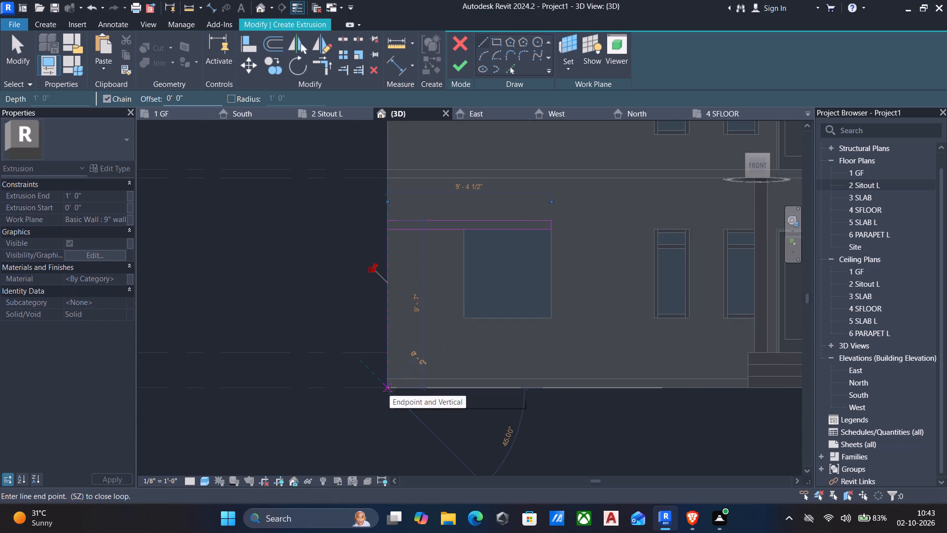
pyautogui.press('Escape')
pyautogui.press('Escape')
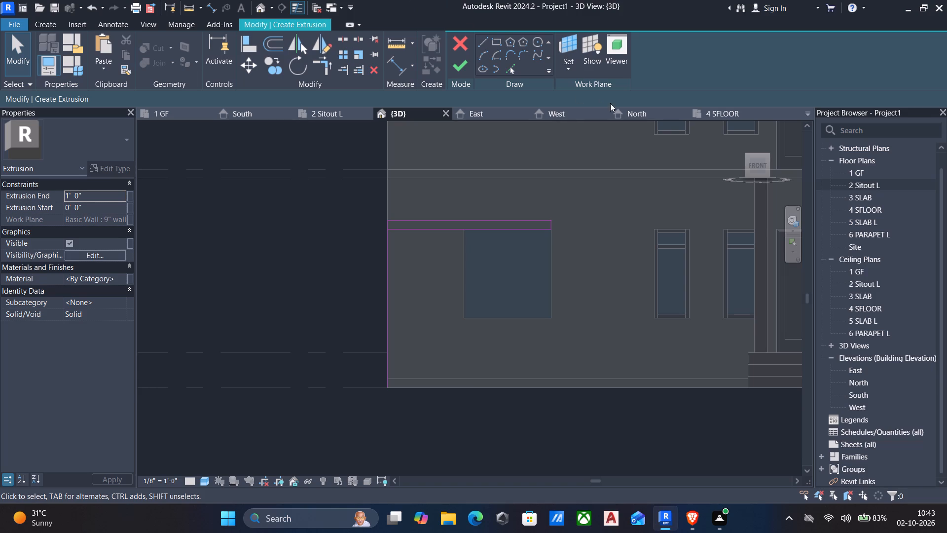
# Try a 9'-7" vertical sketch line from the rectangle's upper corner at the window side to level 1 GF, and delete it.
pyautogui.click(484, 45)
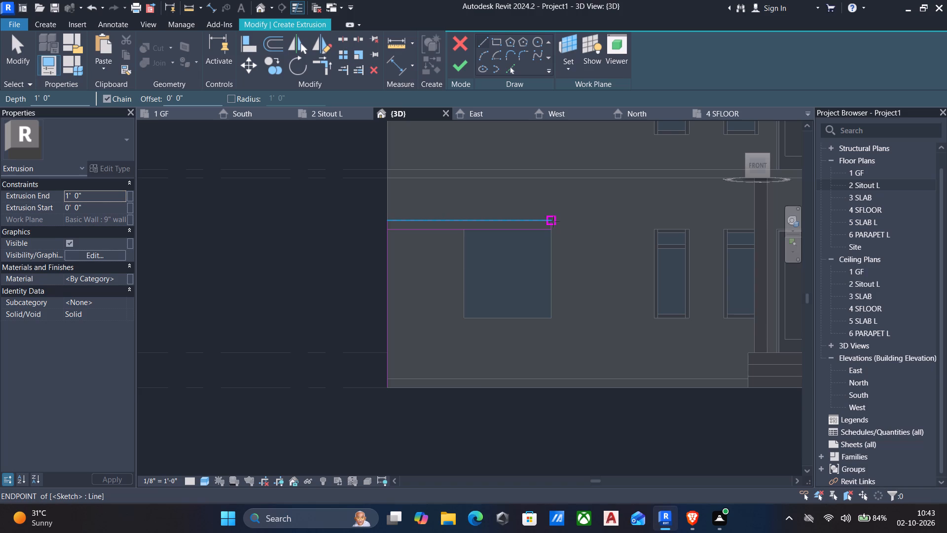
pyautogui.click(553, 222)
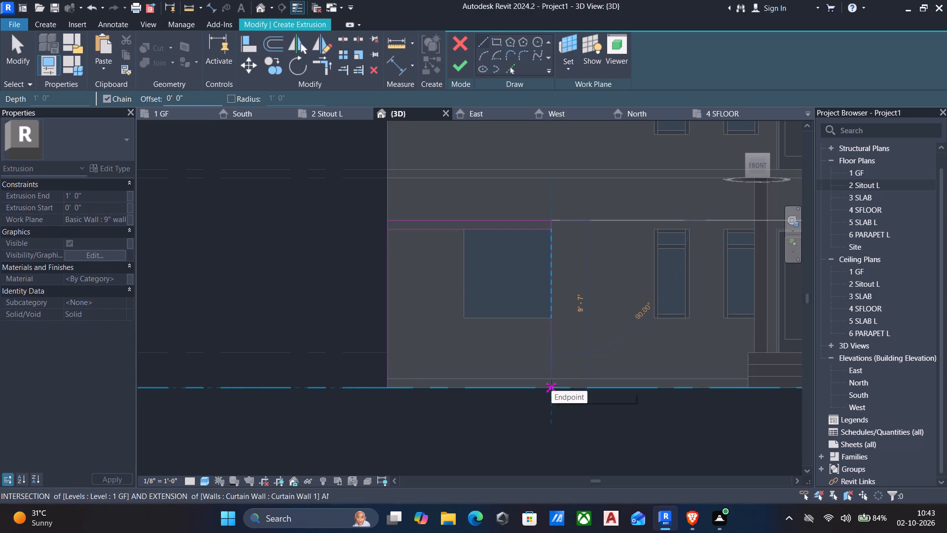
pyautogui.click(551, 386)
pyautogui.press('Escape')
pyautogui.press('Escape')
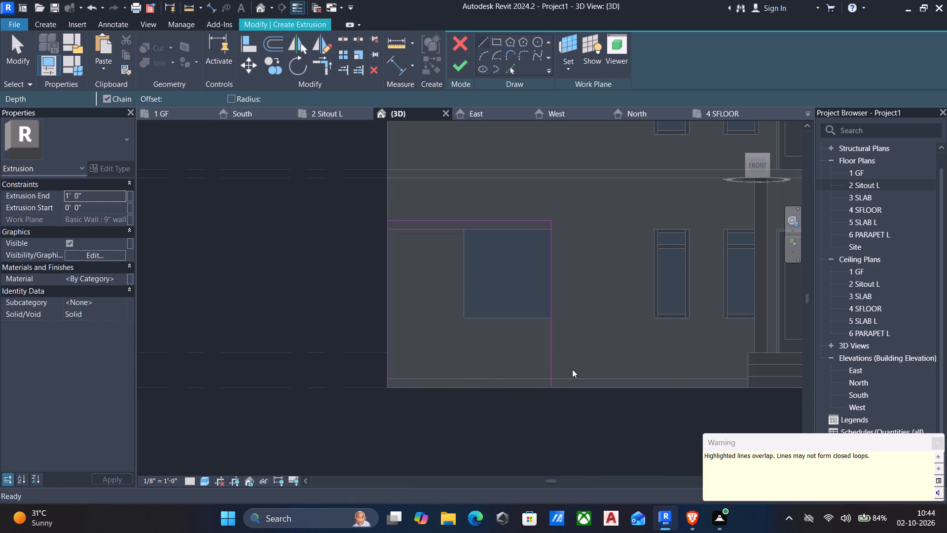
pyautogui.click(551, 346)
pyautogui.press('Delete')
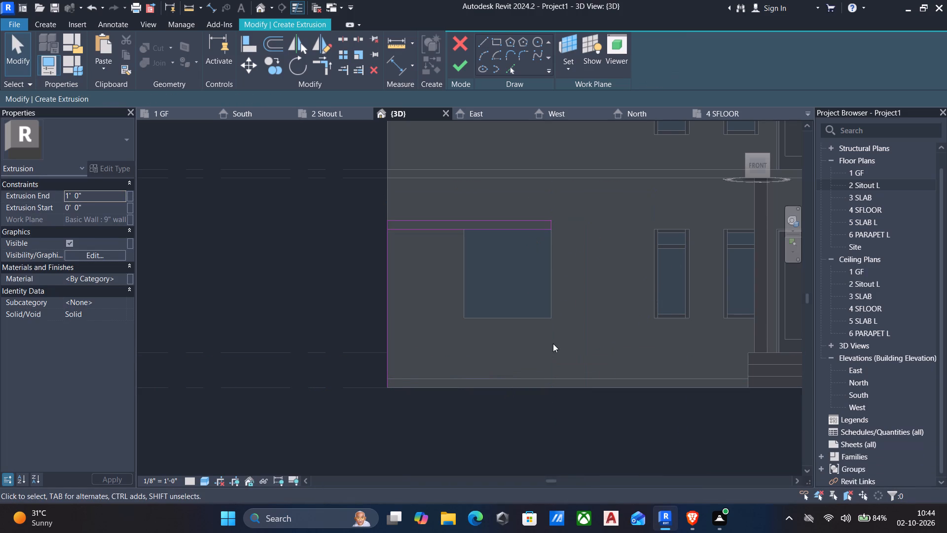
# Replace the rectangle's short end line at the window side with a 9'-7" vertical line from its upper edge to level 1 GF.
pyautogui.click(550, 225)
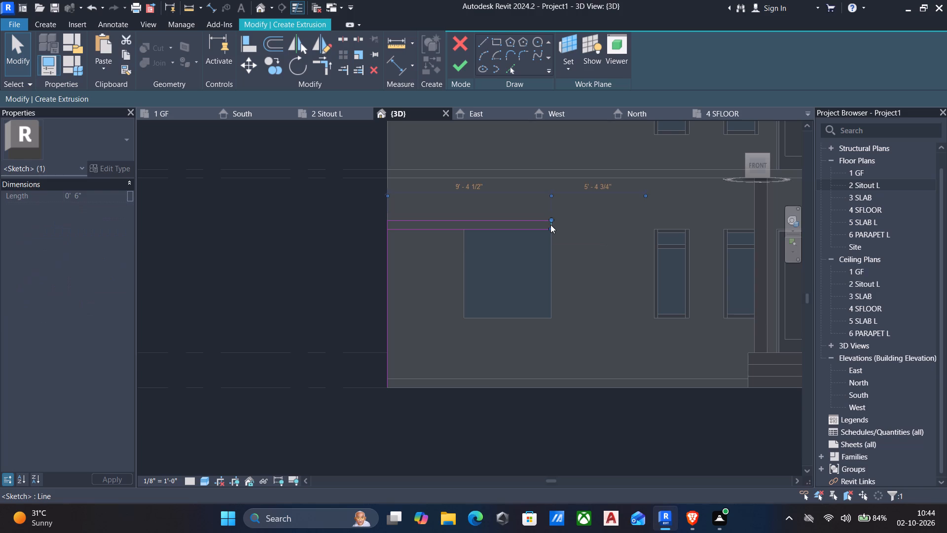
pyautogui.press('Delete')
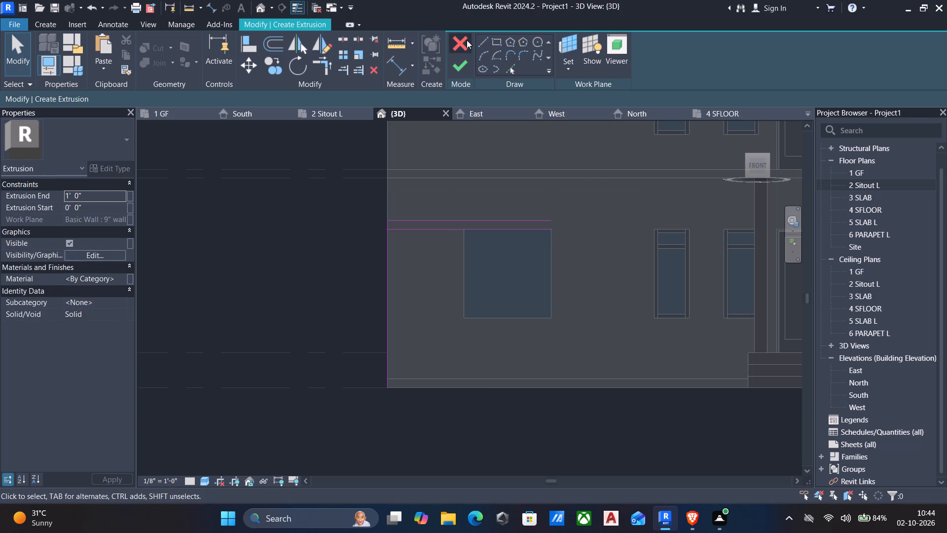
pyautogui.click(481, 42)
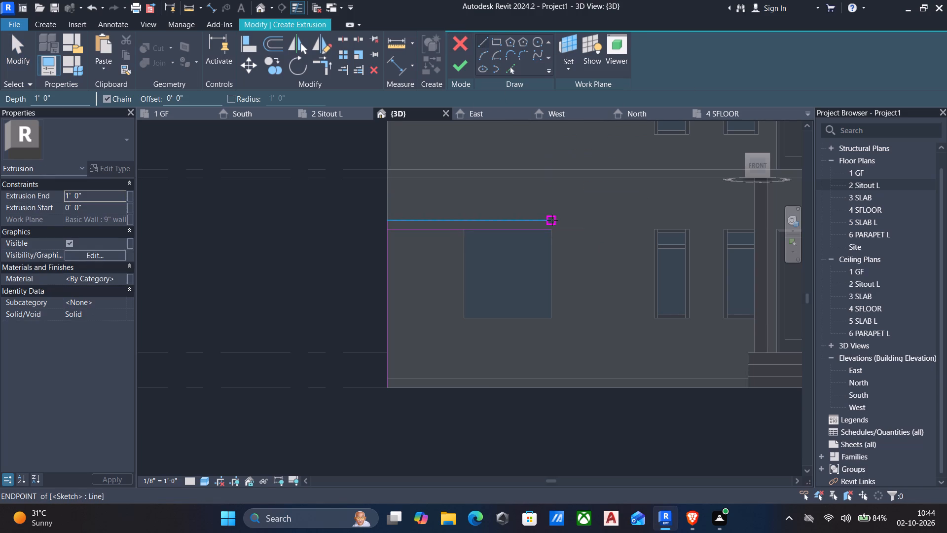
pyautogui.scroll(5, 552, 220)
pyautogui.moveTo(551, 221); pyautogui.dragTo(546, 227)
pyautogui.scroll(-2, 544, 299)
pyautogui.moveTo(549, 303); pyautogui.dragTo(546, 301, button='middle')
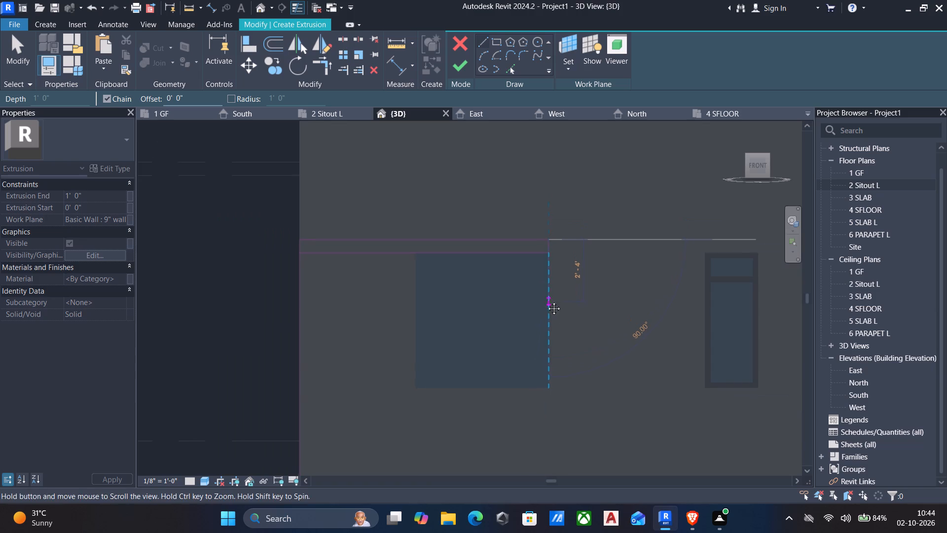
pyautogui.moveTo(546, 301); pyautogui.dragTo(532, 266, button='middle')
pyautogui.scroll(-2, 532, 266)
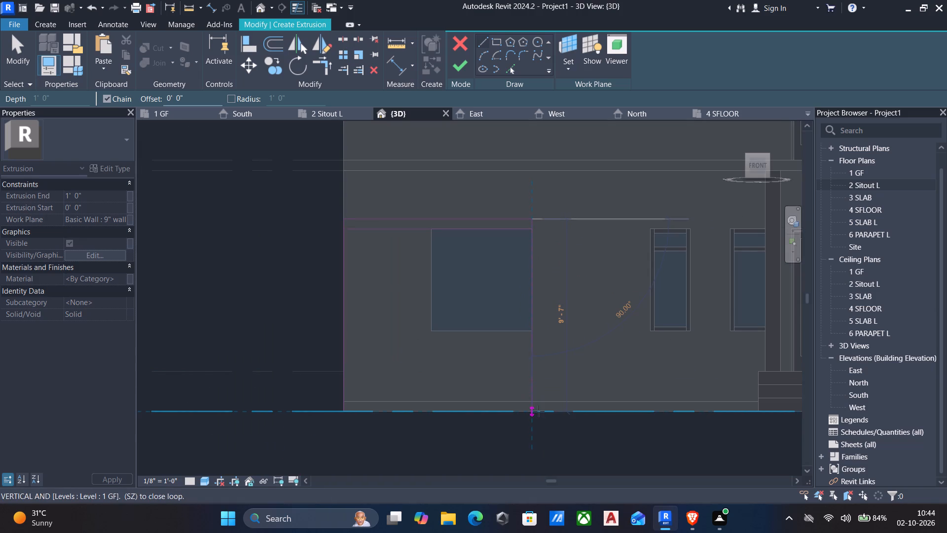
pyautogui.click(534, 411)
pyautogui.press('Escape')
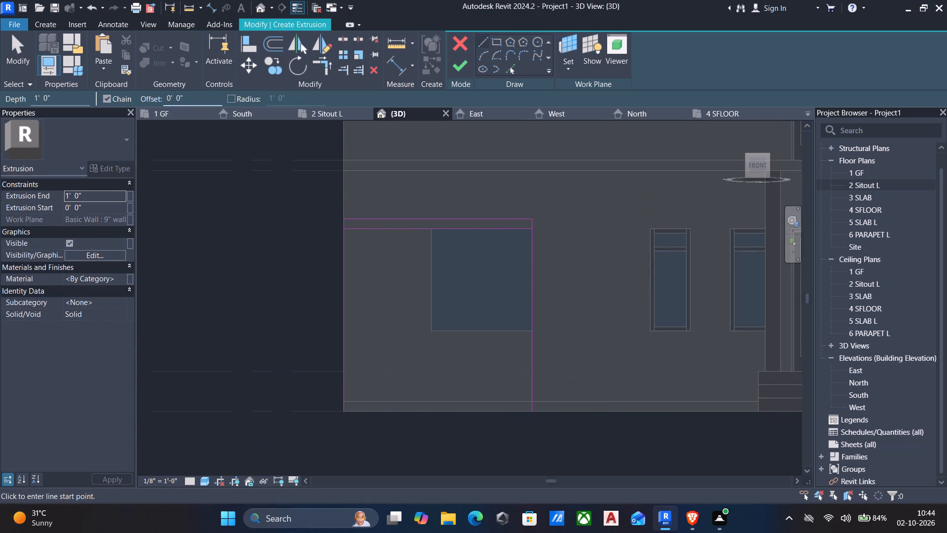
# Sketch a parallel vertical line offset 6" outward from the window-side line, running from the upper edge's height to level 1 GF.
pyautogui.moveTo(215, 97); pyautogui.dragTo(104, 77)
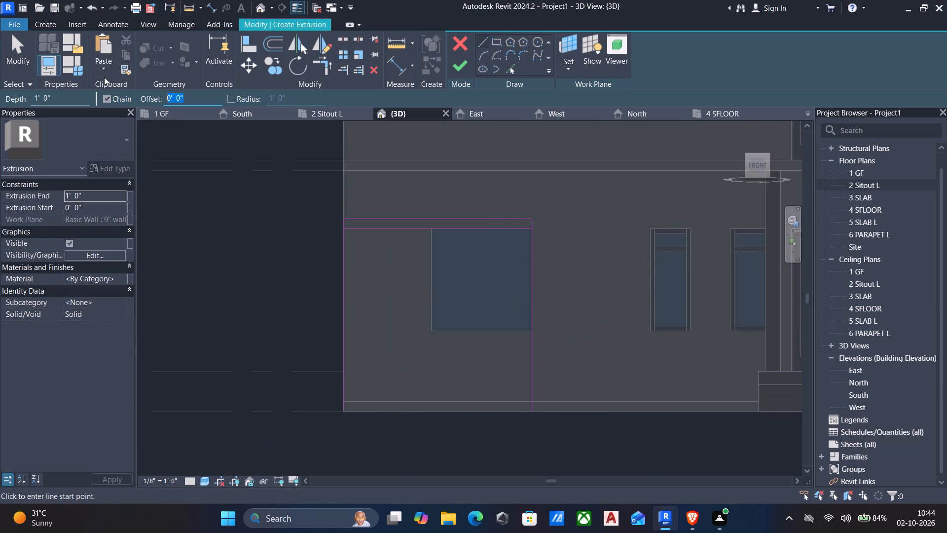
pyautogui.press('6')
pyautogui.hotkey('shift', '"')
pyautogui.click(534, 215)
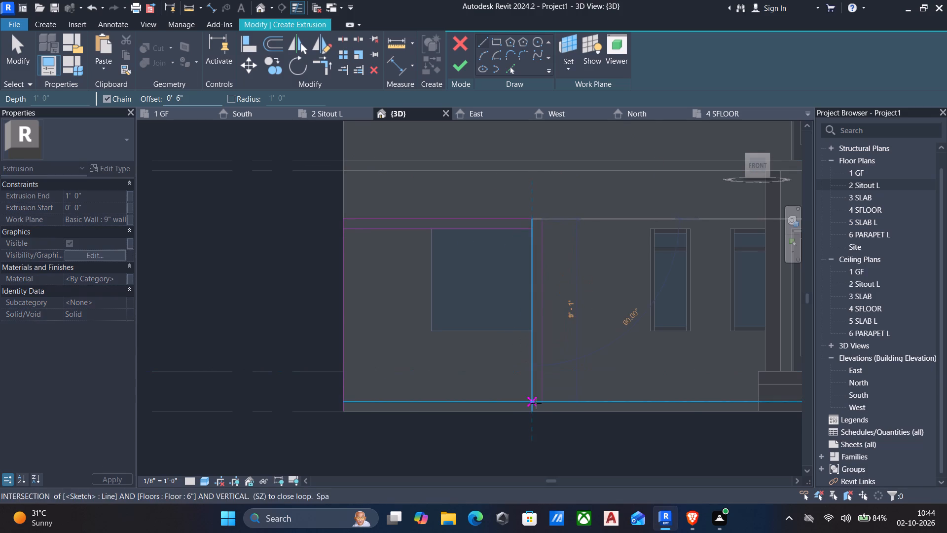
pyautogui.click(538, 412)
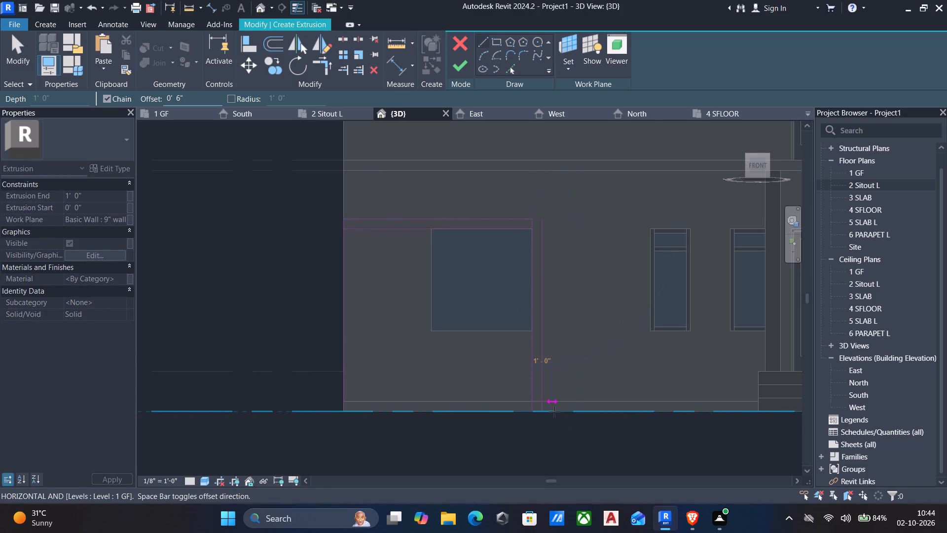
pyautogui.press('Escape')
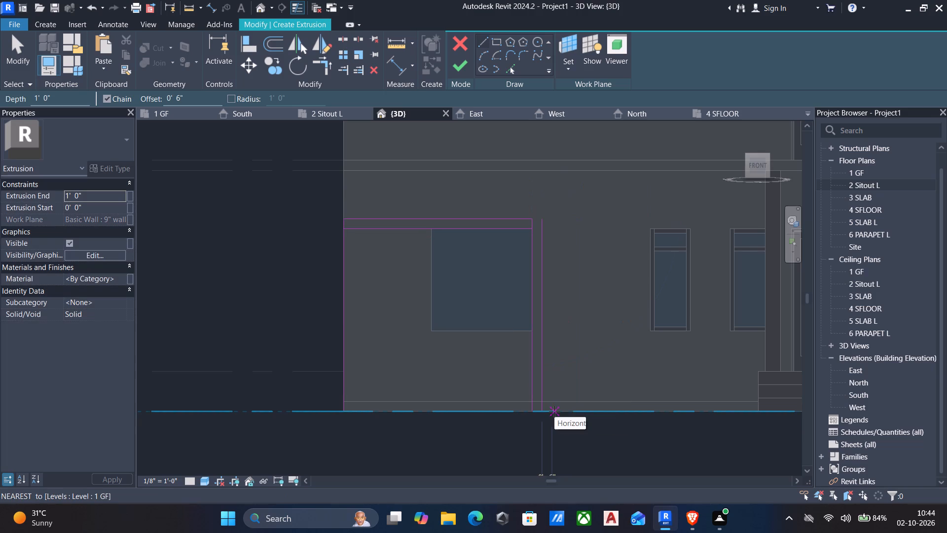
pyautogui.press('Escape')
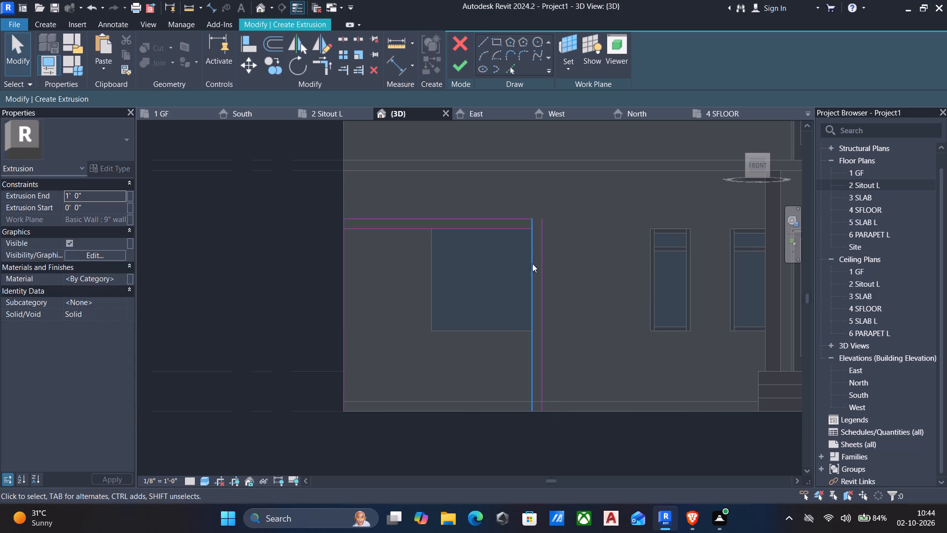
# Trim the inner horizontal and vertical lines into a corner at the window side, and extend the outer pair into a corner.
pyautogui.scroll(4, 559, 151)
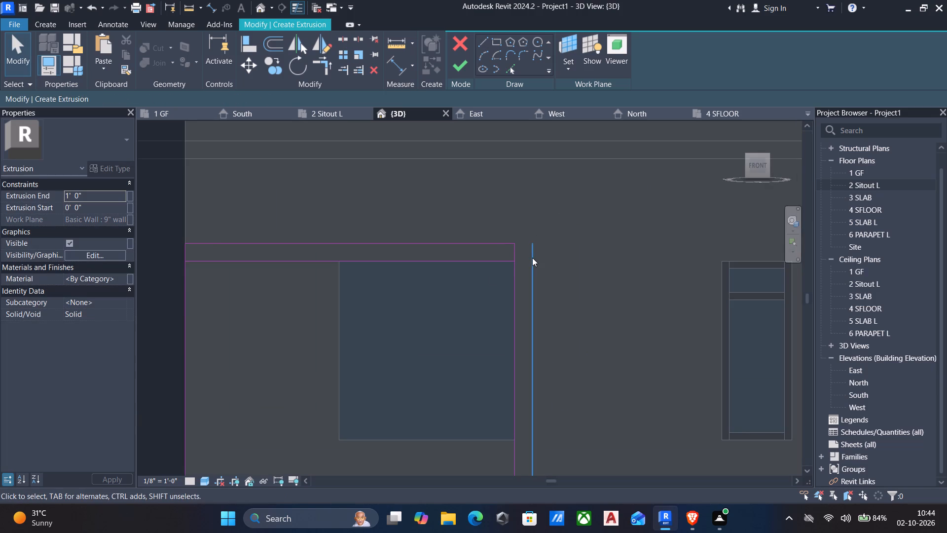
pyautogui.write('tr')
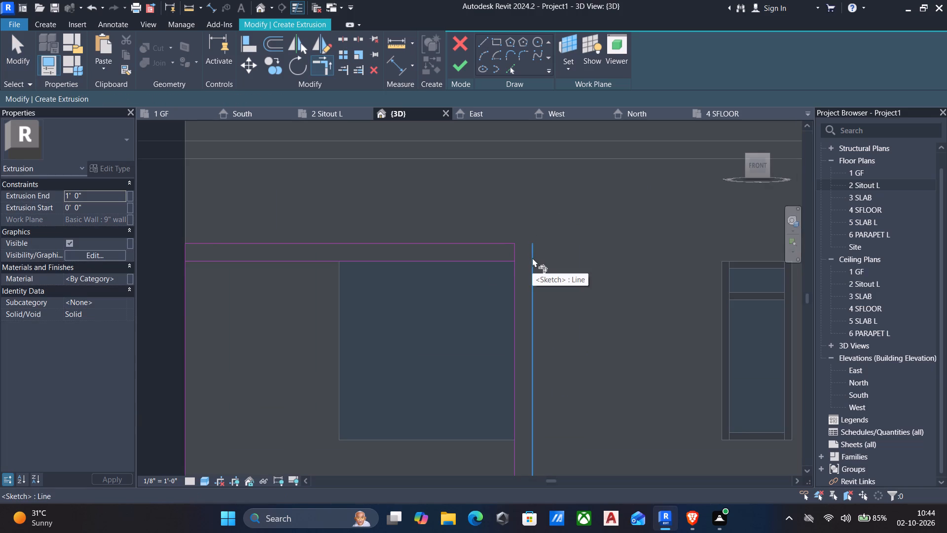
pyautogui.click(497, 263)
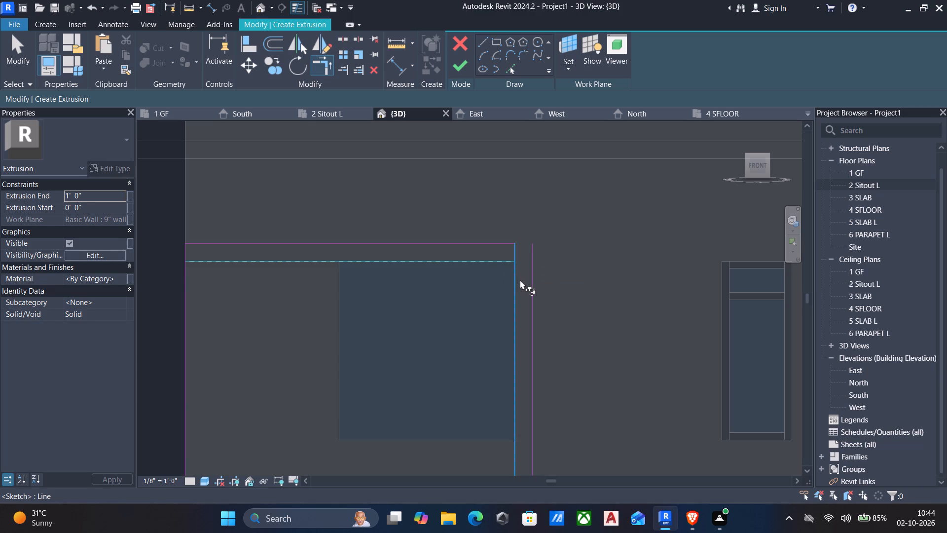
pyautogui.click(513, 289)
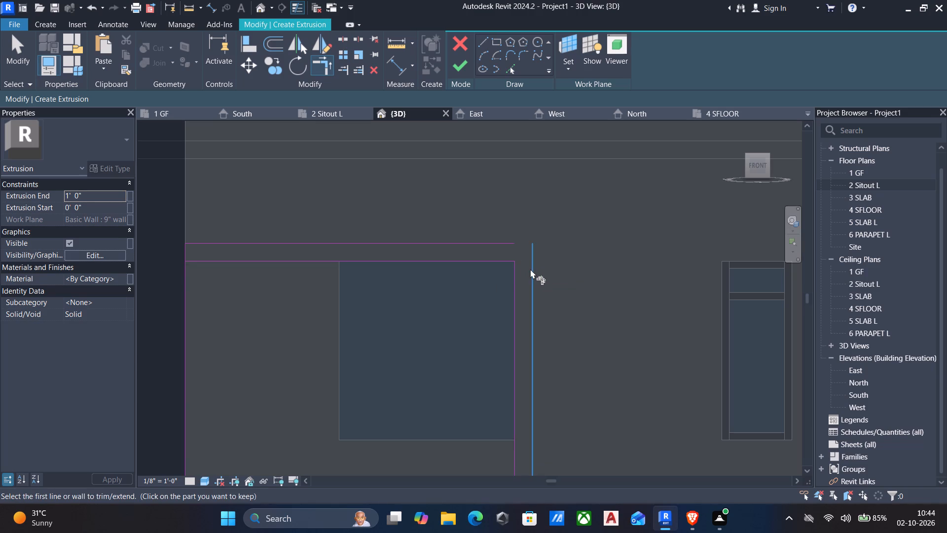
pyautogui.click(530, 269)
pyautogui.click(484, 242)
pyautogui.scroll(-4, 467, 303)
pyautogui.moveTo(467, 329); pyautogui.dragTo(487, 324, button='middle')
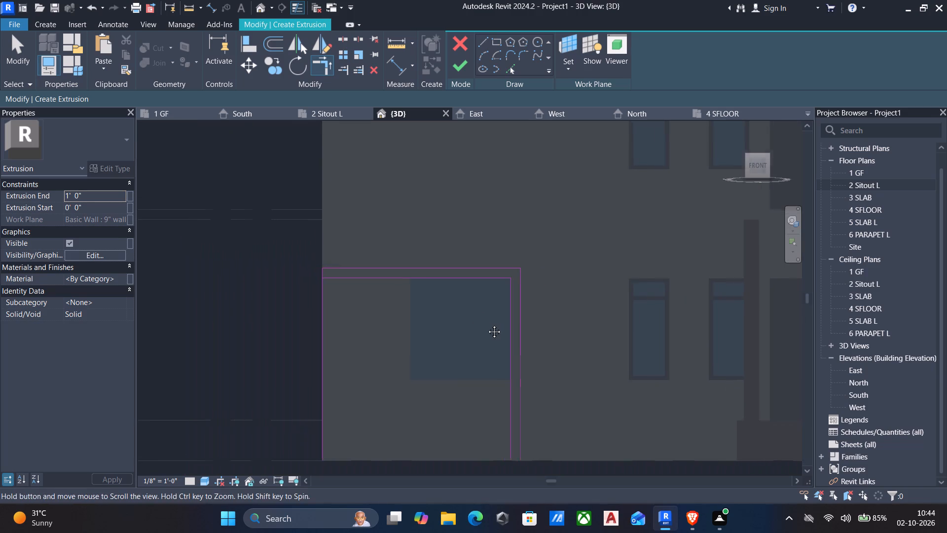
pyautogui.moveTo(487, 324); pyautogui.dragTo(490, 324, button='middle')
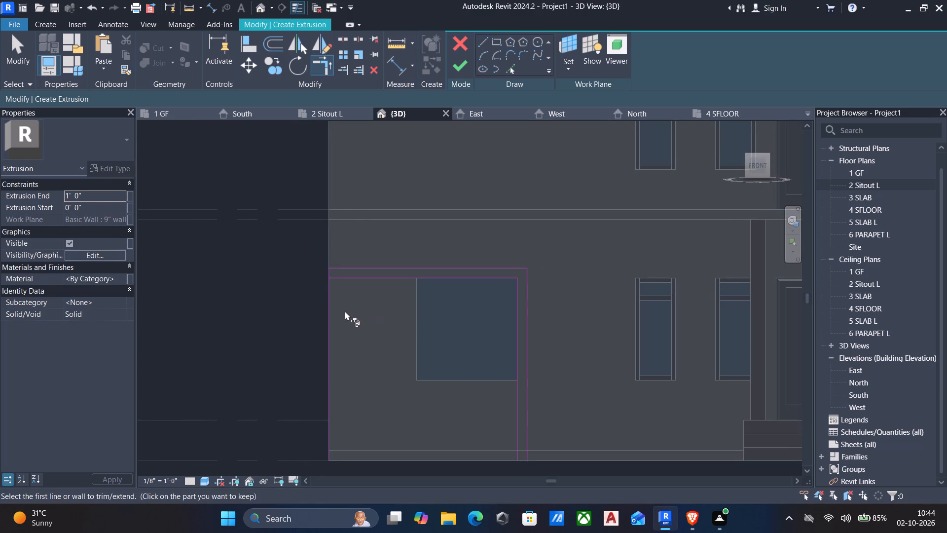
pyautogui.press('Escape')
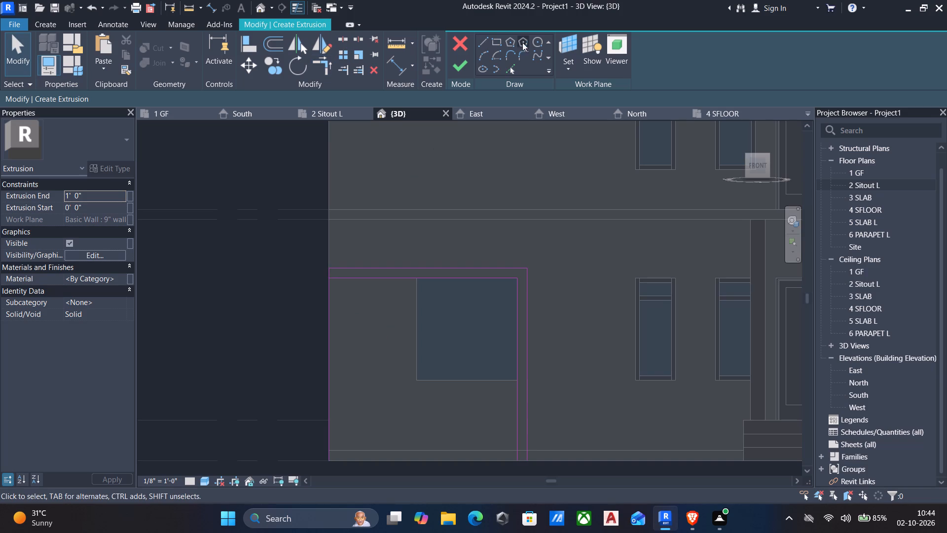
# Sketch a 9'-7" vertical line offset 6" inward from the house-corner line, from the upper edge to the wall base.
pyautogui.click(481, 42)
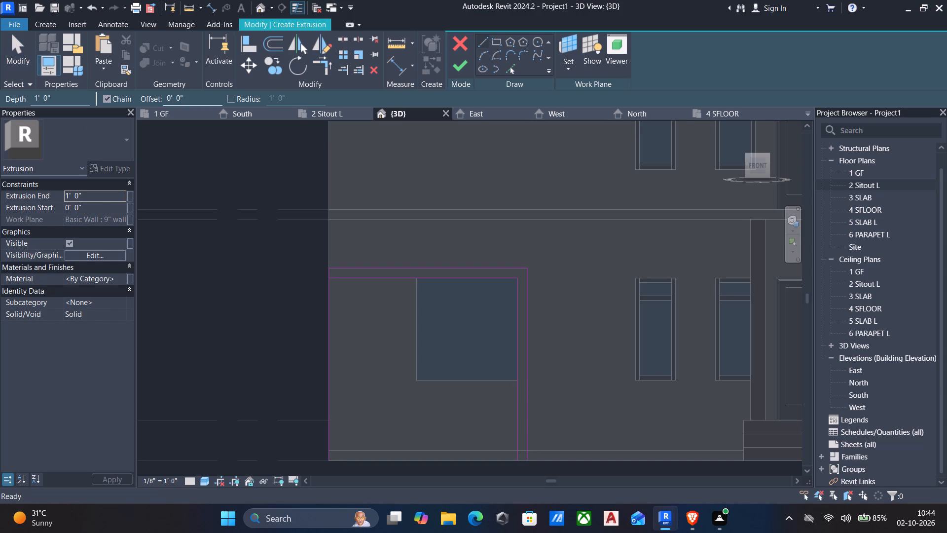
pyautogui.moveTo(194, 95); pyautogui.dragTo(0, 99)
pyautogui.press('6')
pyautogui.hotkey('shift', '"')
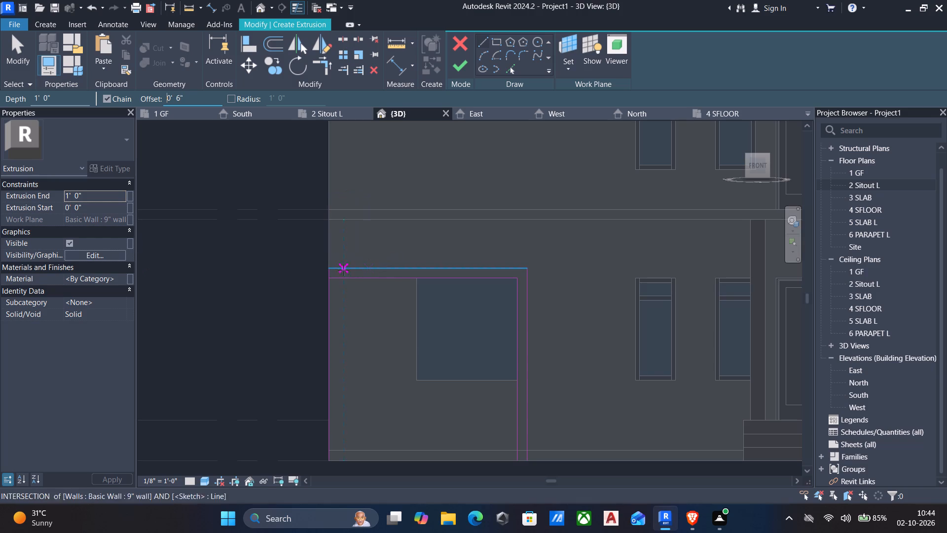
pyautogui.click(328, 270)
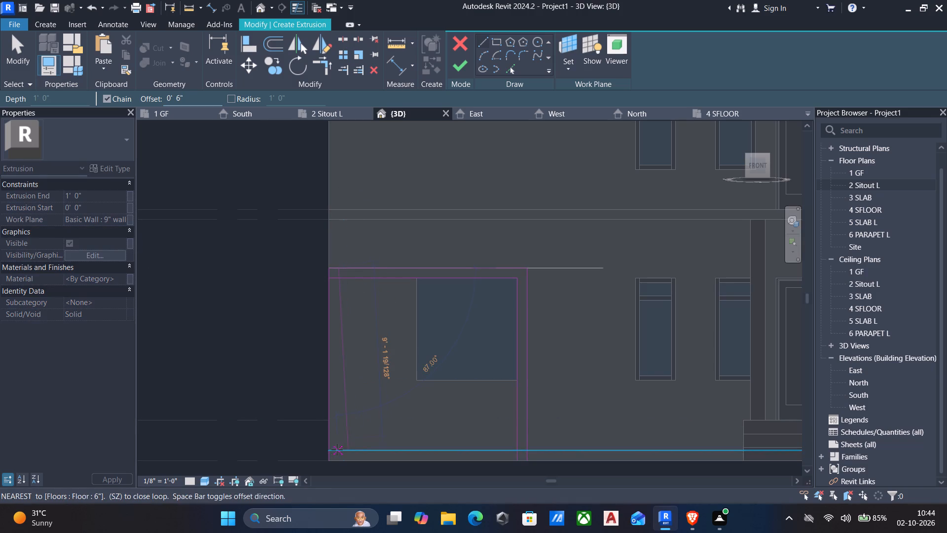
pyautogui.click(327, 460)
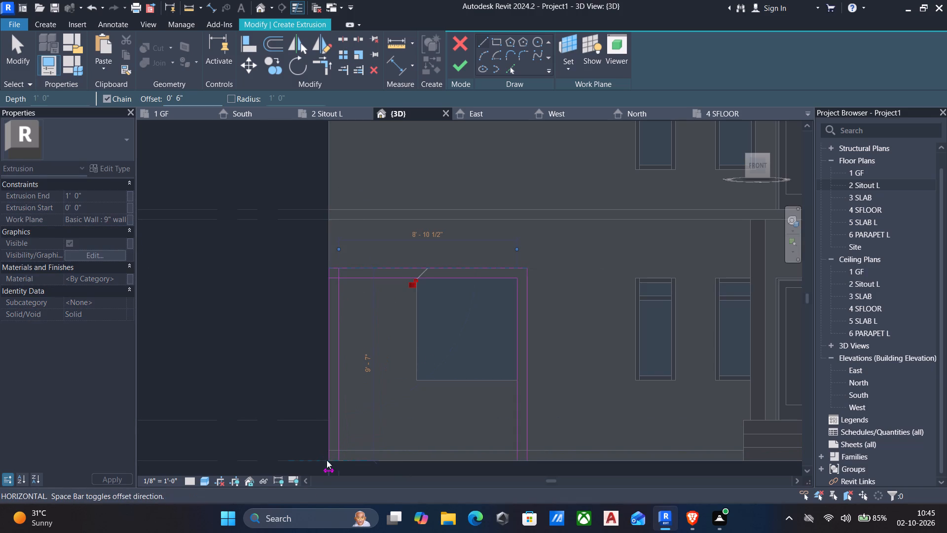
pyautogui.press('Escape')
pyautogui.press('Escape')
# Trim the new inner vertical line and the lower horizontal line into a corner near the house corner.
pyautogui.write('tr')
pyautogui.click(337, 400)
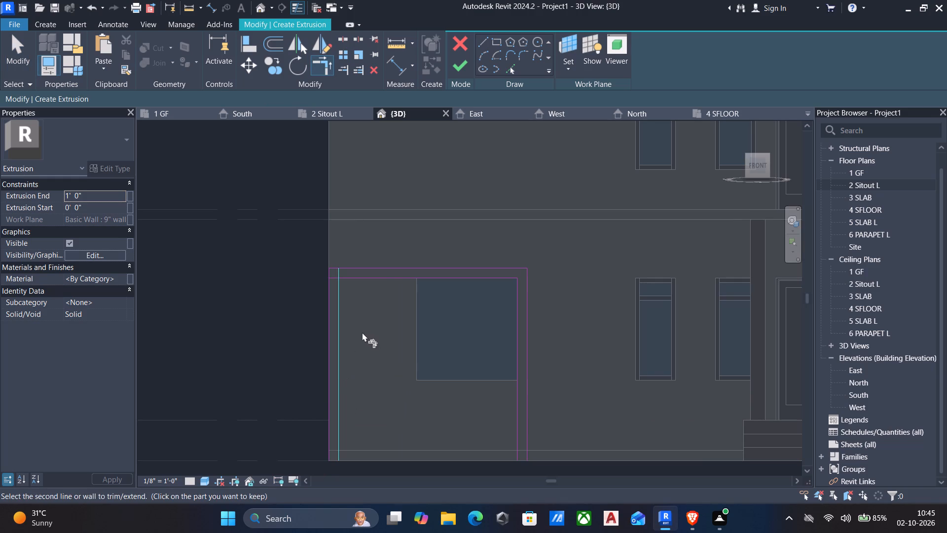
pyautogui.click(369, 279)
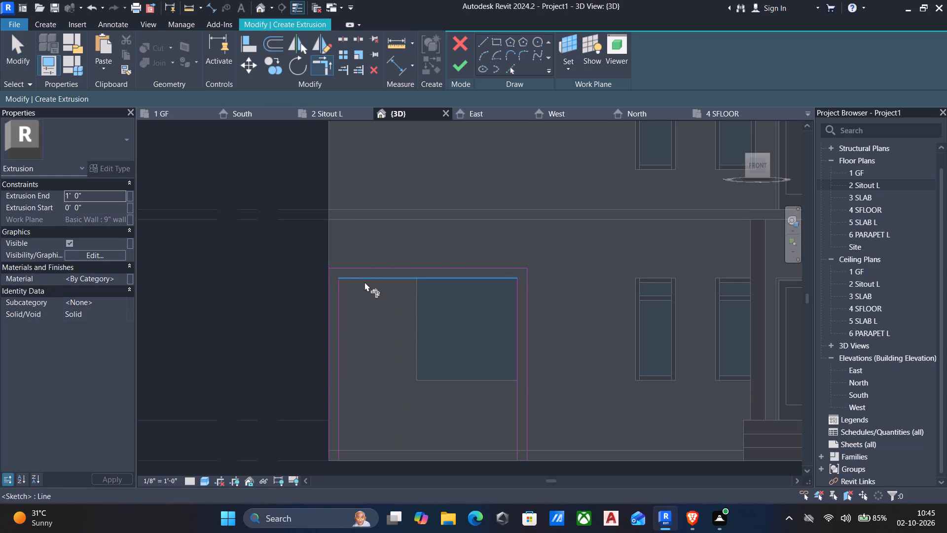
pyautogui.press('Escape')
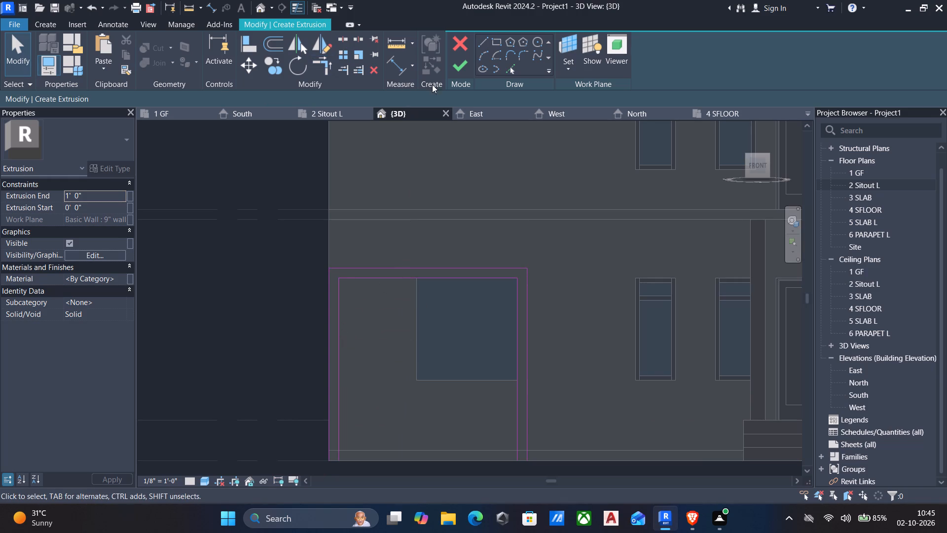
# Close the bottoms of both frame legs with 6" horizontal sketch lines at the wall base.
pyautogui.click(478, 45)
pyautogui.moveTo(504, 211); pyautogui.dragTo(417, 116, button='middle')
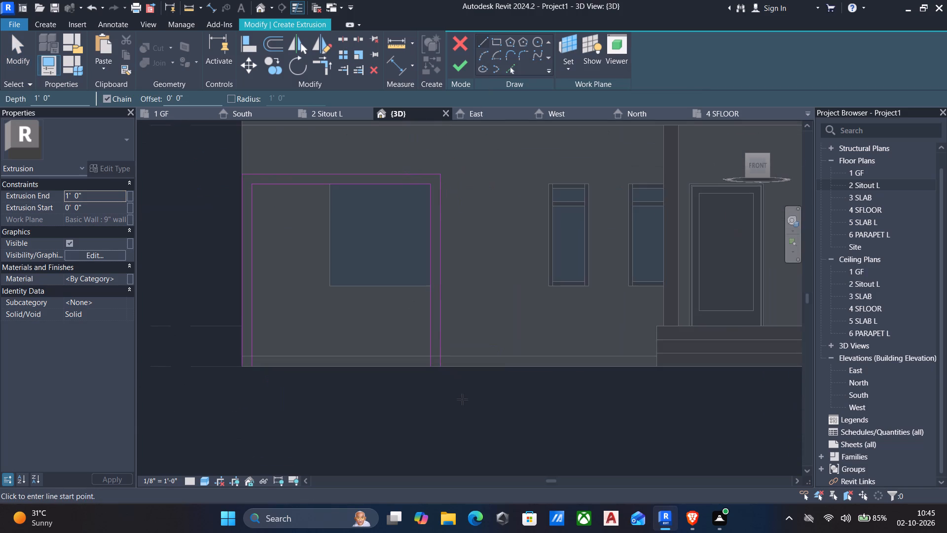
pyautogui.scroll(5, 445, 383)
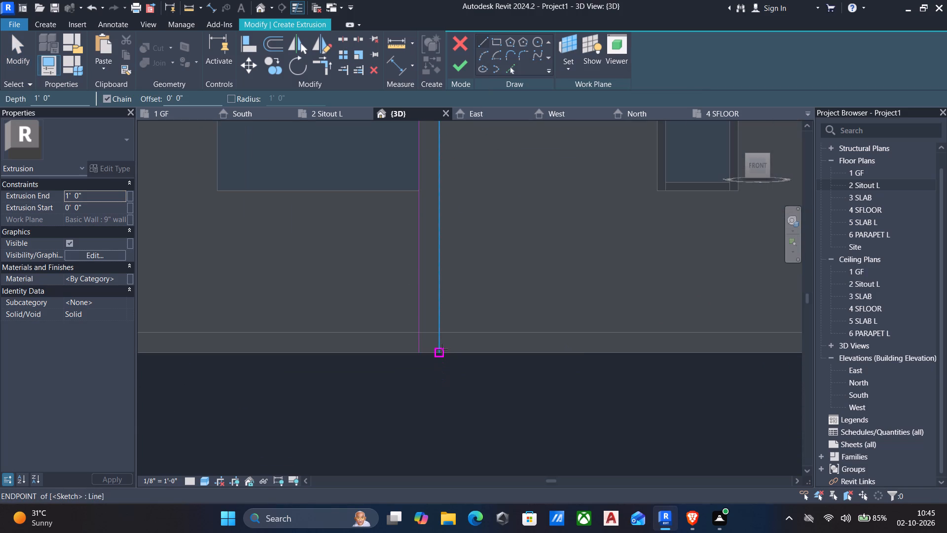
pyautogui.click(438, 350)
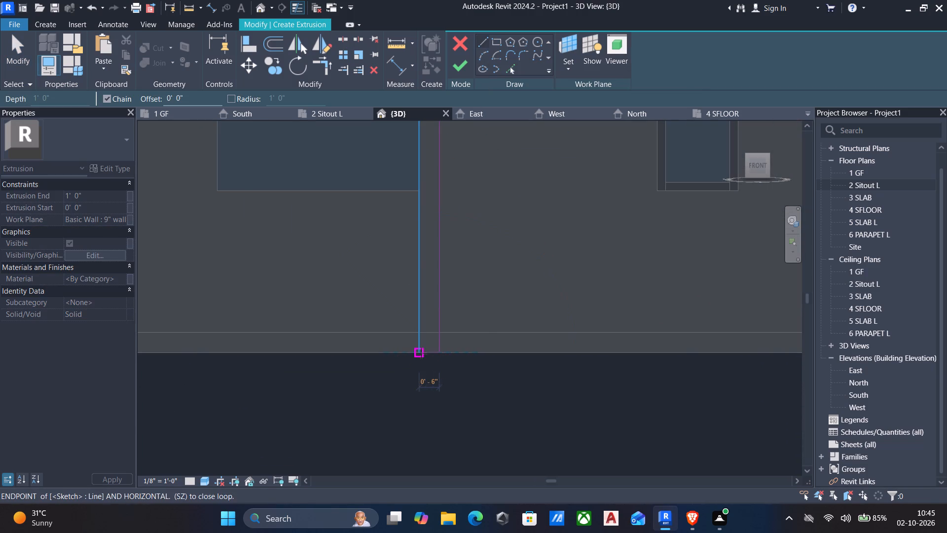
pyautogui.click(420, 354)
pyautogui.press('Escape')
pyautogui.scroll(-4, 421, 358)
pyautogui.moveTo(425, 369); pyautogui.dragTo(557, 365, button='middle')
pyautogui.scroll(4, 397, 380)
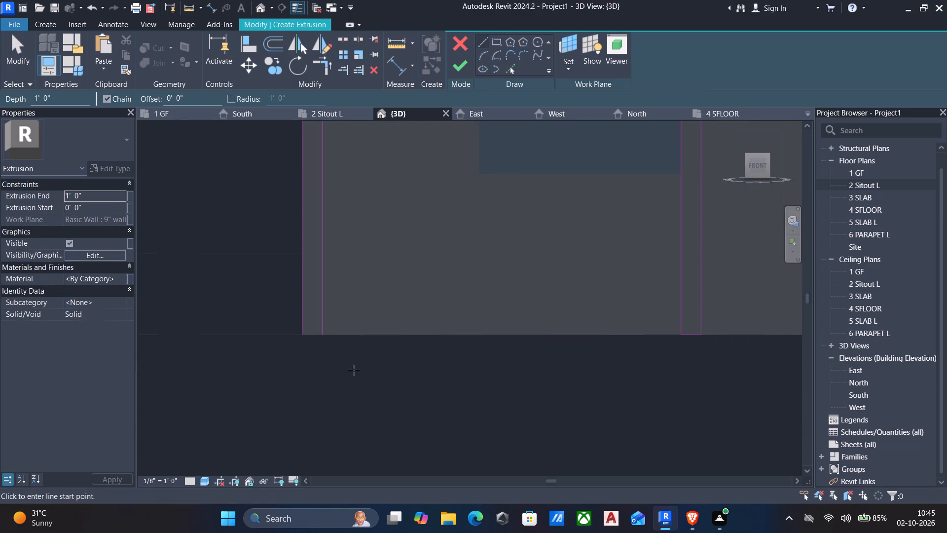
pyautogui.click(324, 337)
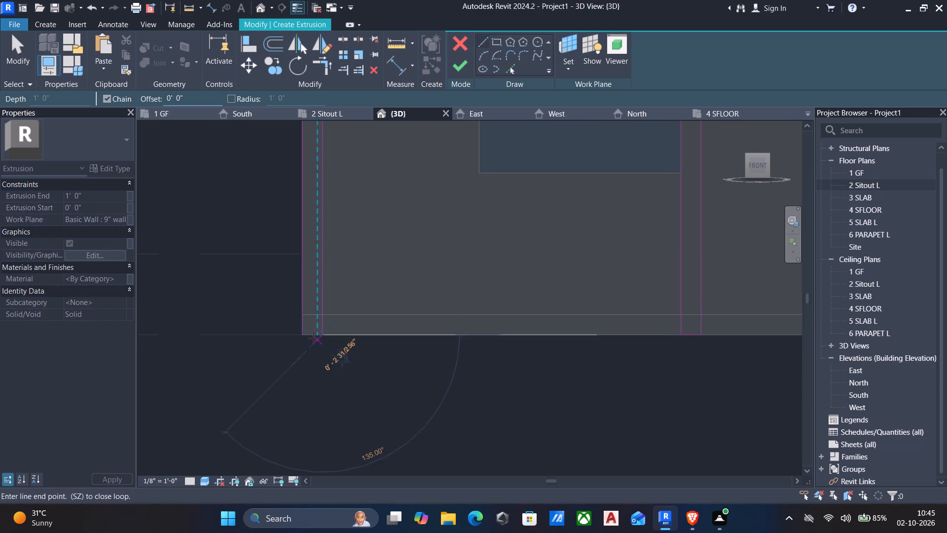
pyautogui.click(303, 337)
pyautogui.press('Escape')
pyautogui.scroll(-6, 307, 342)
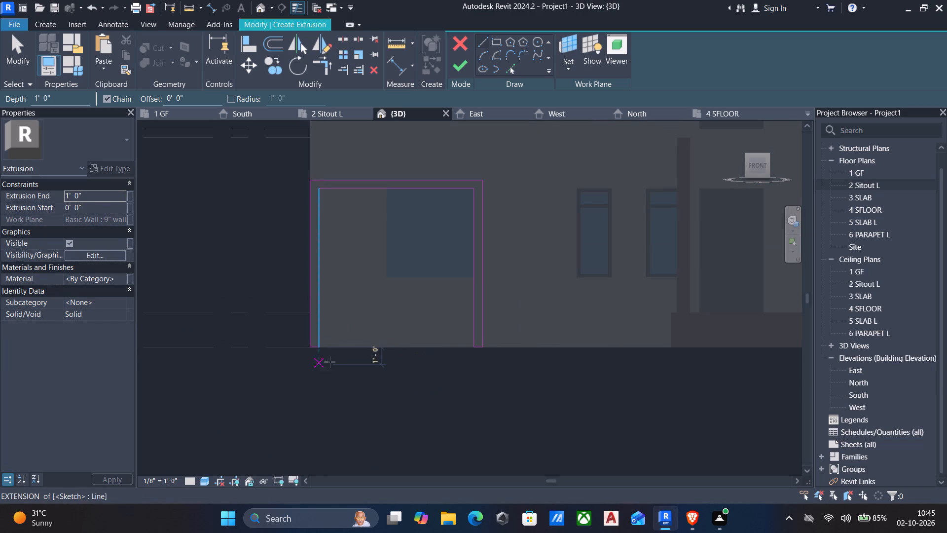
pyautogui.press('Escape')
# Widen both legs and the top band of the window frame sketch to 9" by nudging their edge lines.
pyautogui.scroll(-4, 354, 368)
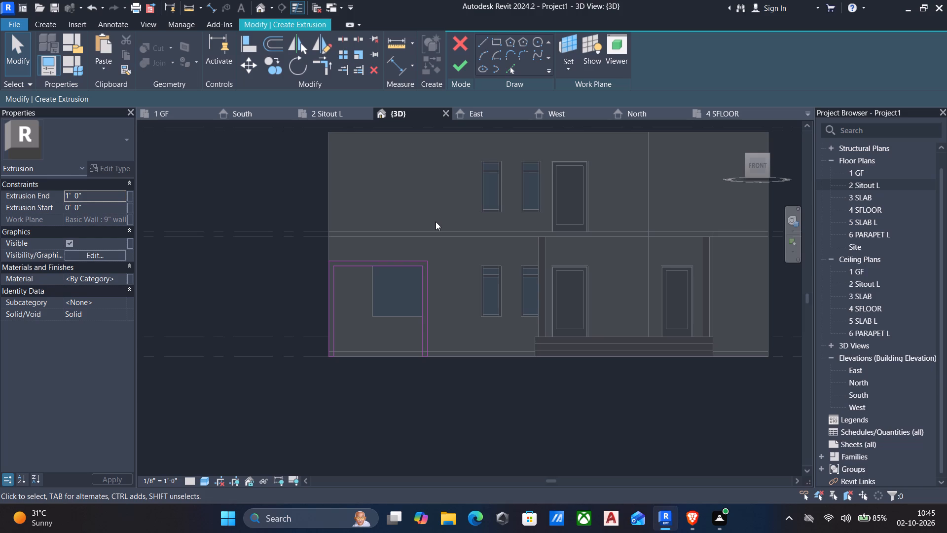
pyautogui.click(400, 258)
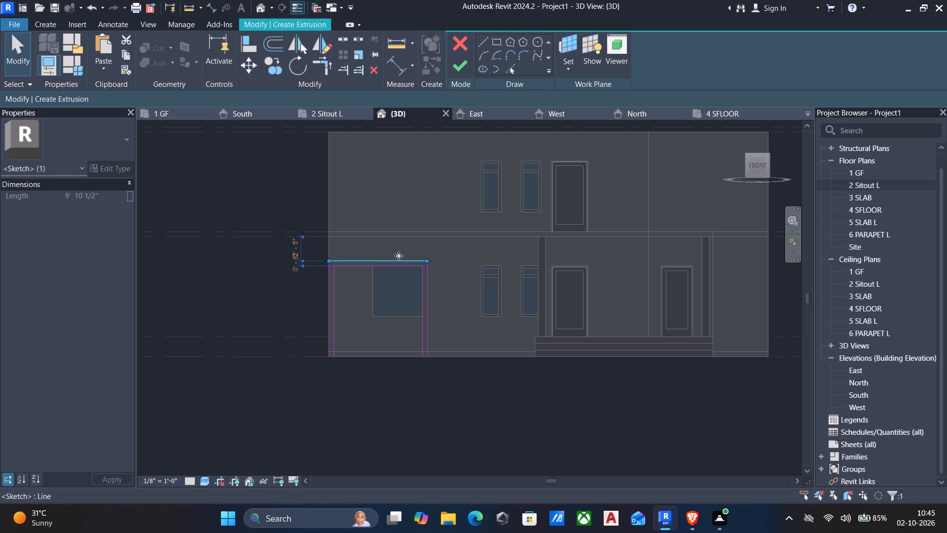
pyautogui.press('Up')
pyautogui.click(431, 302)
pyautogui.press('Right')
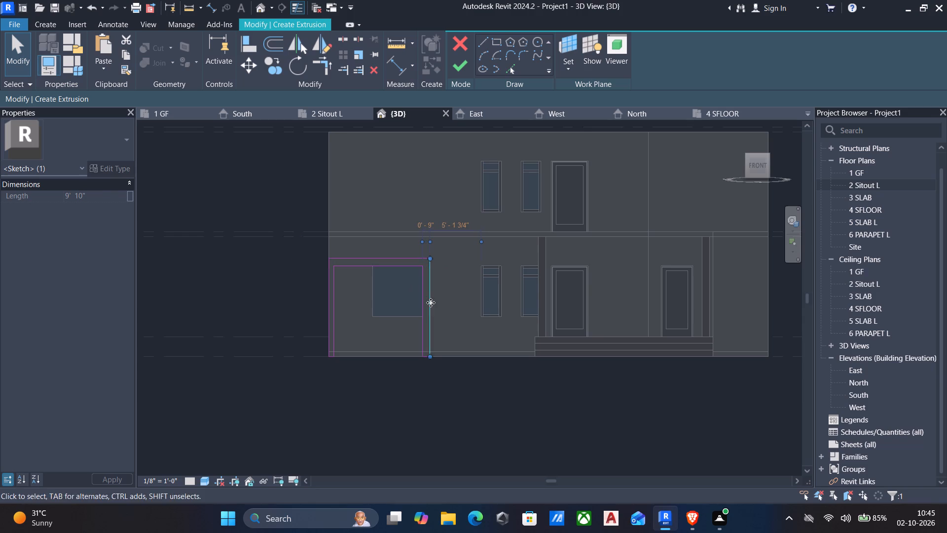
pyautogui.click(338, 309)
pyautogui.press('Right')
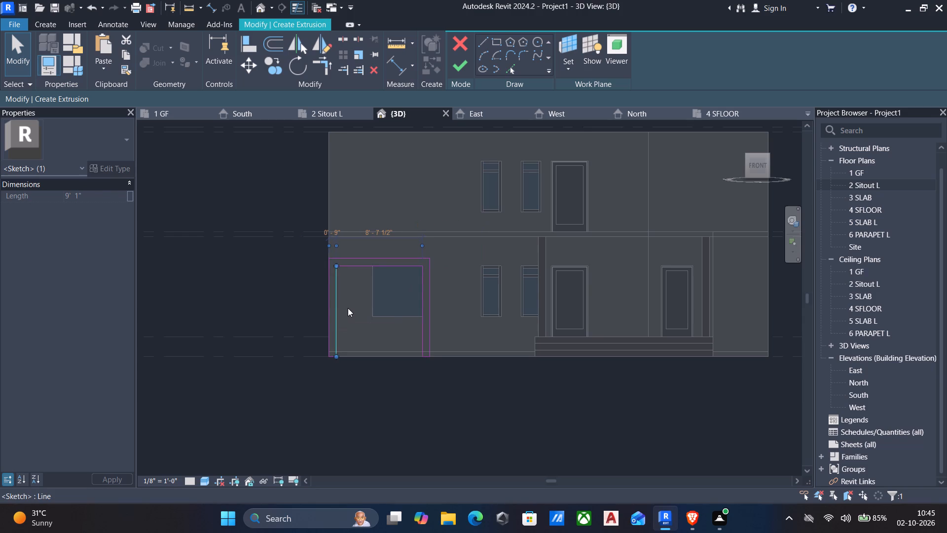
pyautogui.press('Escape')
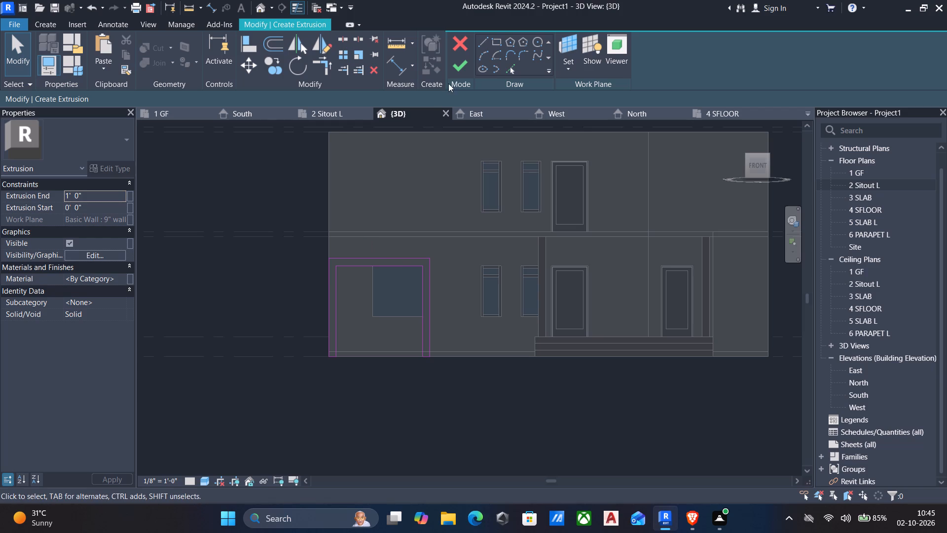
# Finish the frame's extrusion sketch and set its Extrusion End to 2'.
pyautogui.click(454, 72)
pyautogui.scroll(-4, 452, 303)
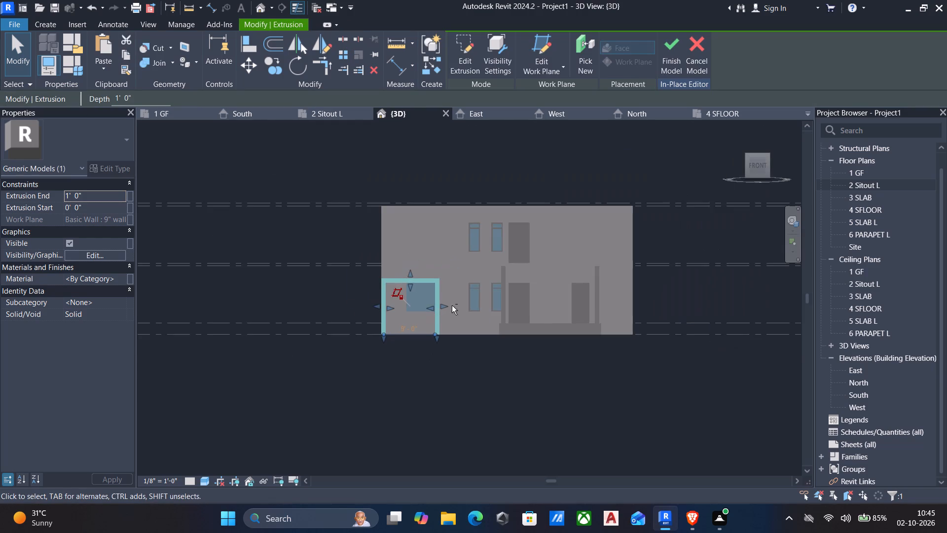
pyautogui.keyDown('shift'); pyautogui.moveTo(452, 305); pyautogui.dragTo(410, 383, button='middle'); pyautogui.keyUp('shift')
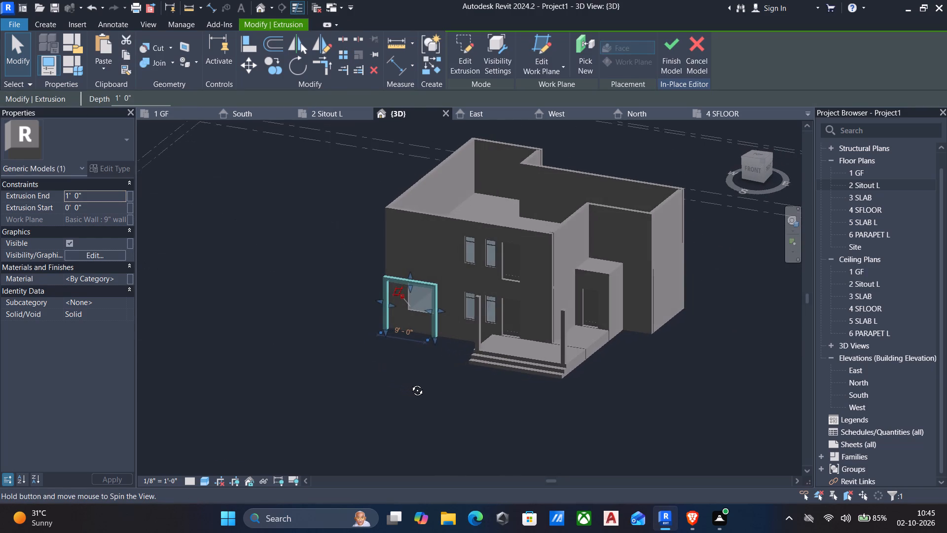
pyautogui.keyDown('shift'); pyautogui.moveTo(410, 383); pyautogui.dragTo(564, 370, button='middle'); pyautogui.keyUp('shift')
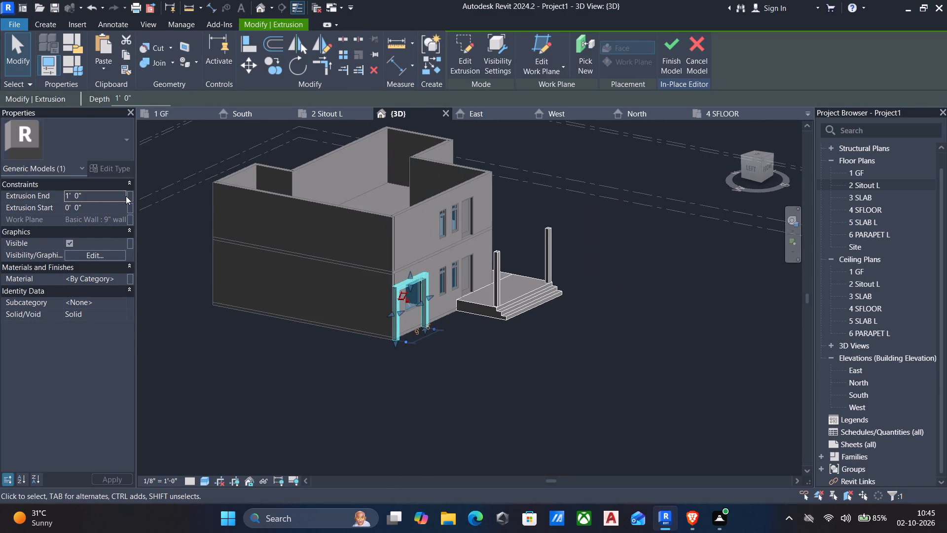
pyautogui.click(120, 197)
pyautogui.write("2'")
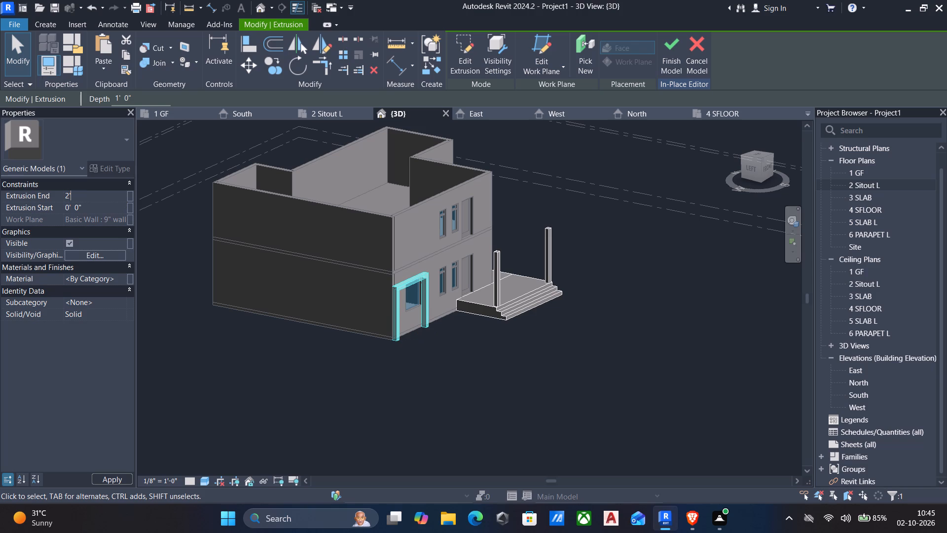
pyautogui.press('Return')
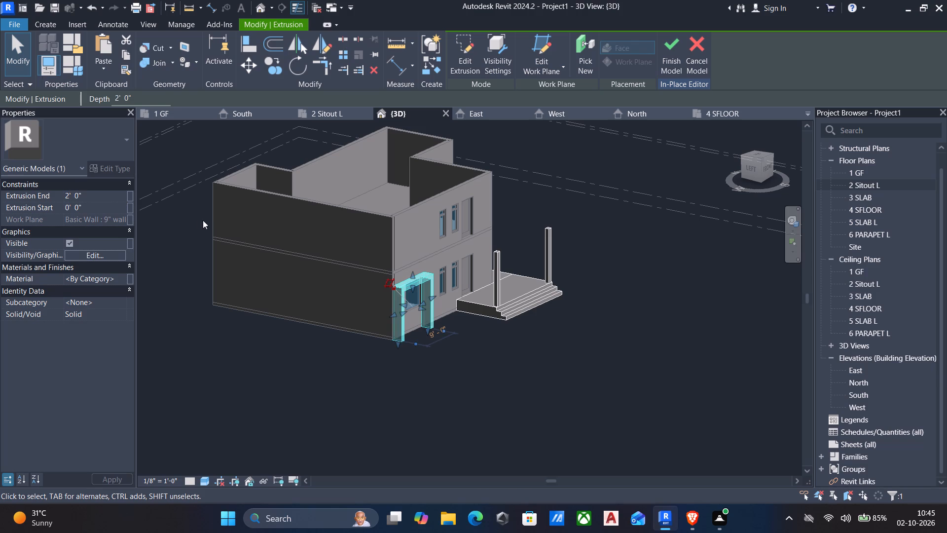
pyautogui.press('Escape')
# Examine the extruded window frame and the sitout from the front and side of the house.
pyautogui.keyDown('shift'); pyautogui.moveTo(445, 328); pyautogui.dragTo(381, 352, button='middle'); pyautogui.keyUp('shift')
pyautogui.keyDown('shift'); pyautogui.moveTo(367, 353); pyautogui.dragTo(357, 353, button='middle'); pyautogui.keyUp('shift')
pyautogui.keyDown('shift'); pyautogui.middleClick(343, 355); pyautogui.keyUp('shift')
pyautogui.keyDown('shift'); pyautogui.moveTo(328, 359); pyautogui.dragTo(316, 362, button='middle'); pyautogui.keyUp('shift')
pyautogui.keyDown('shift'); pyautogui.moveTo(302, 366); pyautogui.dragTo(296, 369, button='middle'); pyautogui.keyUp('shift')
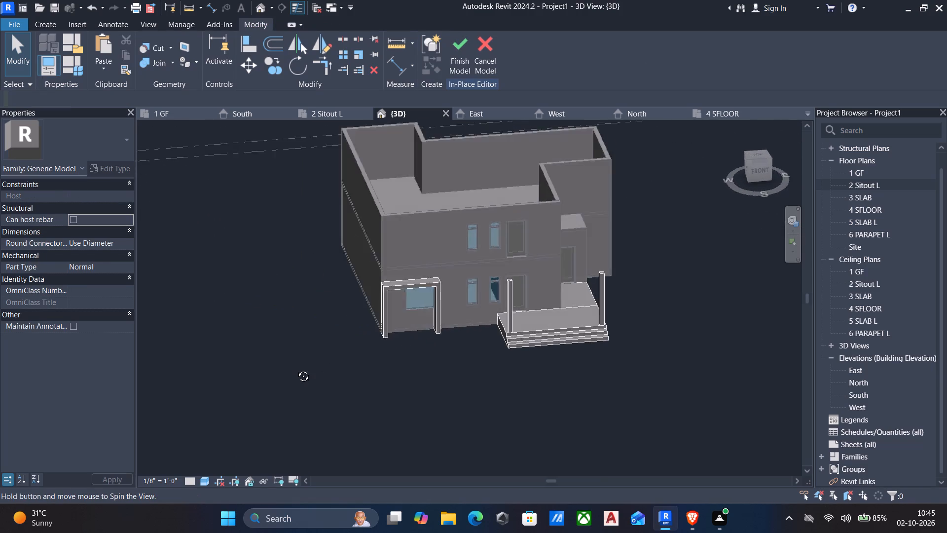
pyautogui.keyDown('shift'); pyautogui.moveTo(296, 369); pyautogui.dragTo(429, 314, button='middle'); pyautogui.keyUp('shift')
pyautogui.keyDown('shift'); pyautogui.scroll(1, 289, 371); pyautogui.keyUp('shift')
pyautogui.keyDown('shift'); pyautogui.moveTo(445, 305); pyautogui.dragTo(452, 299, button='middle'); pyautogui.keyUp('shift')
pyautogui.keyDown('shift'); pyautogui.moveTo(455, 299); pyautogui.dragTo(462, 296, button='middle'); pyautogui.keyUp('shift')
pyautogui.keyDown('shift'); pyautogui.moveTo(462, 296); pyautogui.dragTo(456, 298, button='middle'); pyautogui.keyUp('shift')
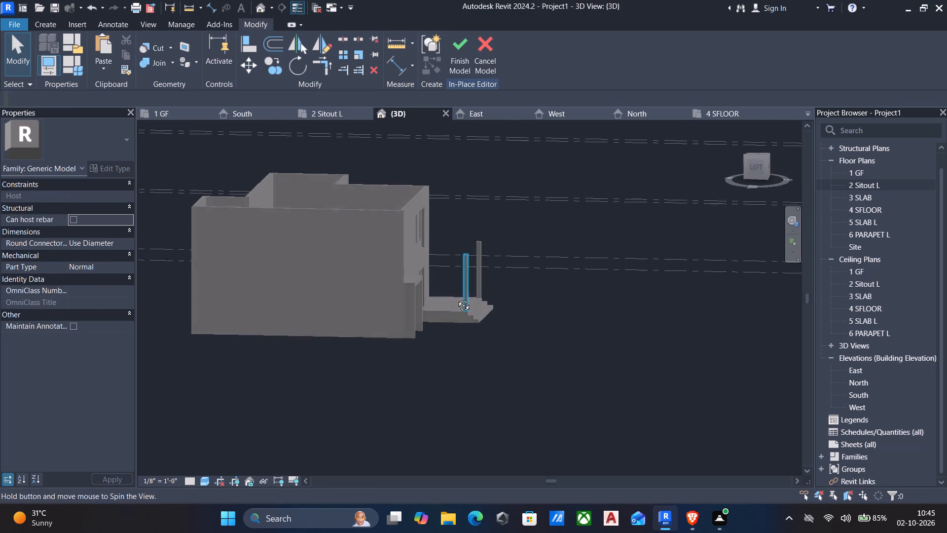
pyautogui.keyDown('shift'); pyautogui.moveTo(456, 298); pyautogui.dragTo(248, 311, button='middle'); pyautogui.keyUp('shift')
pyautogui.keyDown('shift'); pyautogui.middleClick(248, 311); pyautogui.keyUp('shift')
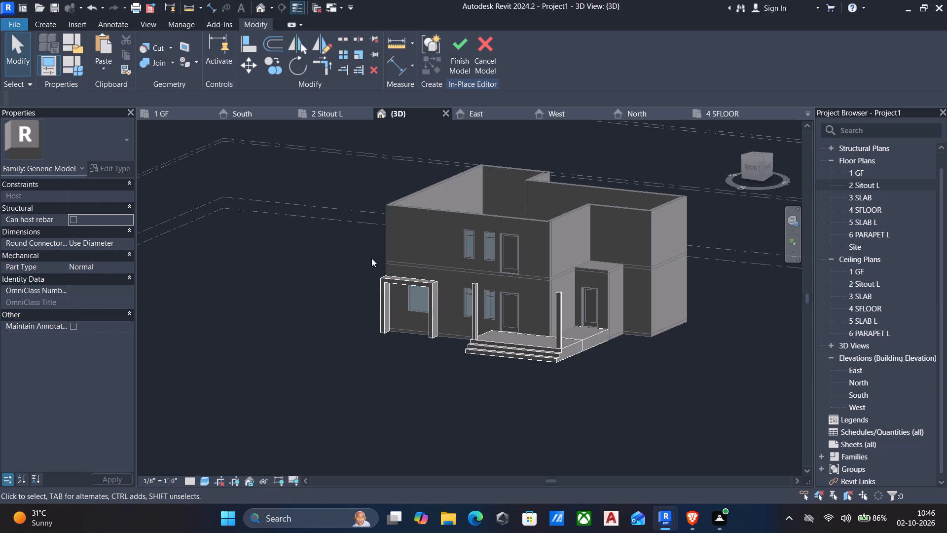
# Finish the in-place model and dismiss the save reminder without saving.
pyautogui.click(465, 43)
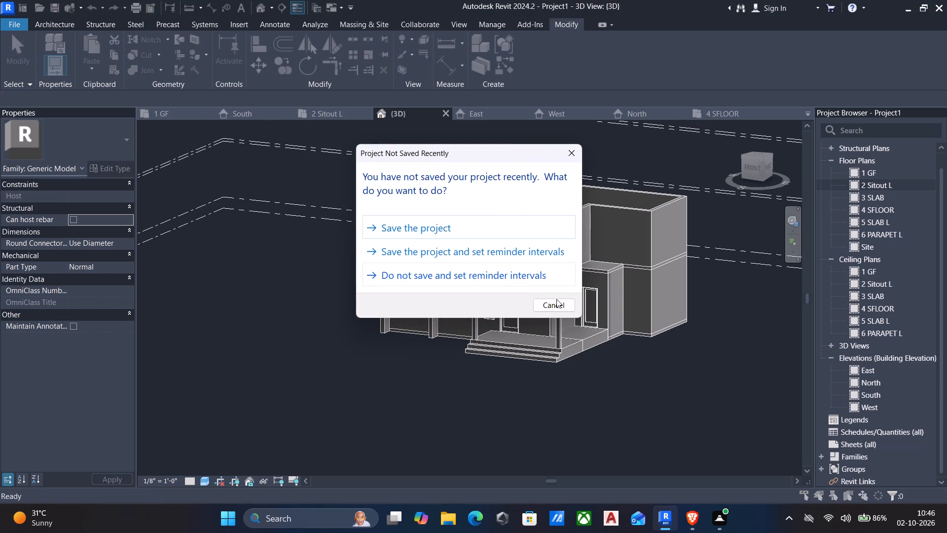
pyautogui.click(554, 304)
# Divide the wide ground-floor window into three equal panels with two vertical curtain grid lines.
pyautogui.keyDown('shift'); pyautogui.moveTo(534, 367); pyautogui.dragTo(583, 357, button='middle'); pyautogui.keyUp('shift')
pyautogui.scroll(6, 412, 320)
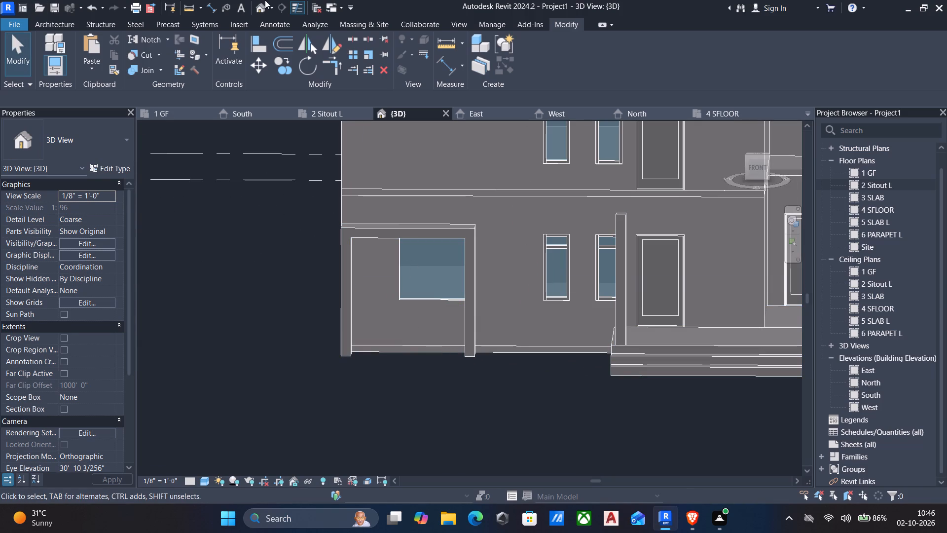
pyautogui.click(62, 22)
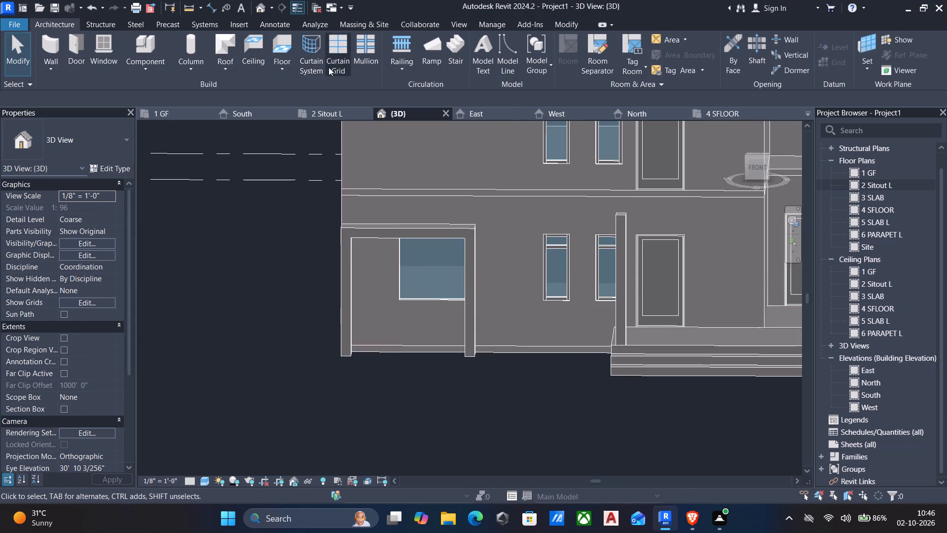
pyautogui.click(331, 60)
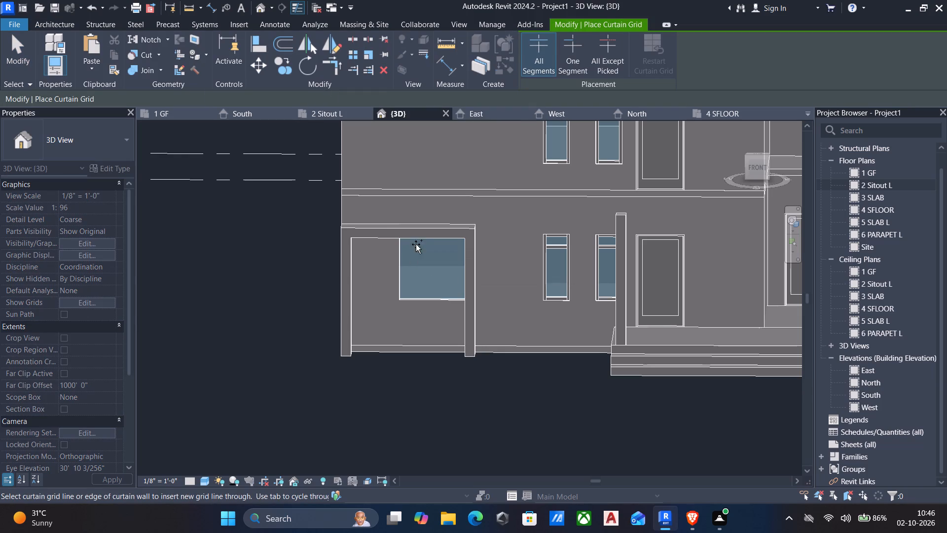
pyautogui.click(755, 167)
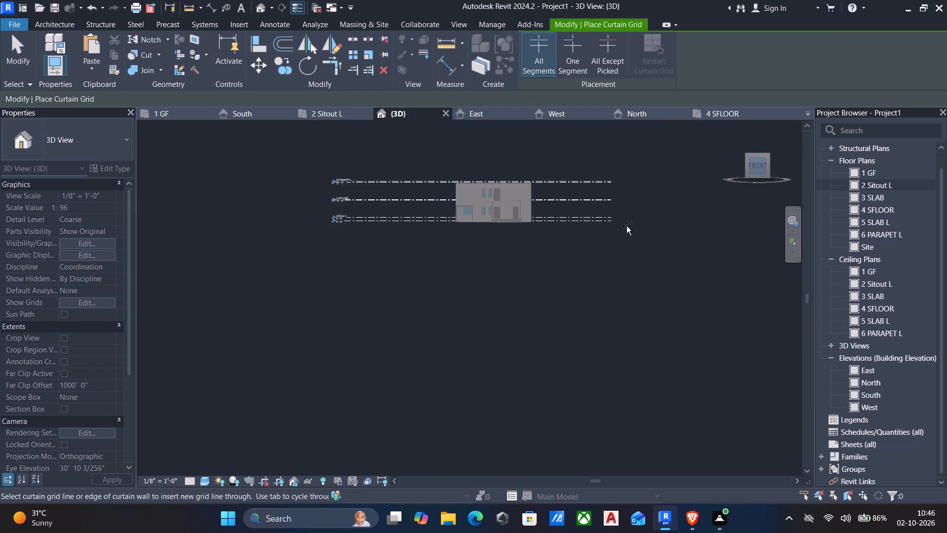
pyautogui.scroll(5, 498, 267)
pyautogui.scroll(5, 474, 375)
pyautogui.scroll(4, 377, 258)
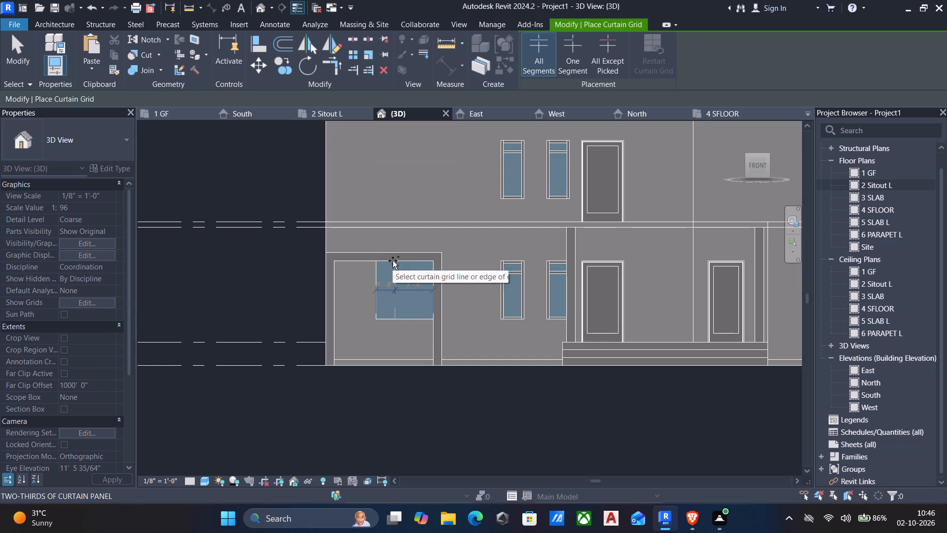
pyautogui.click(393, 261)
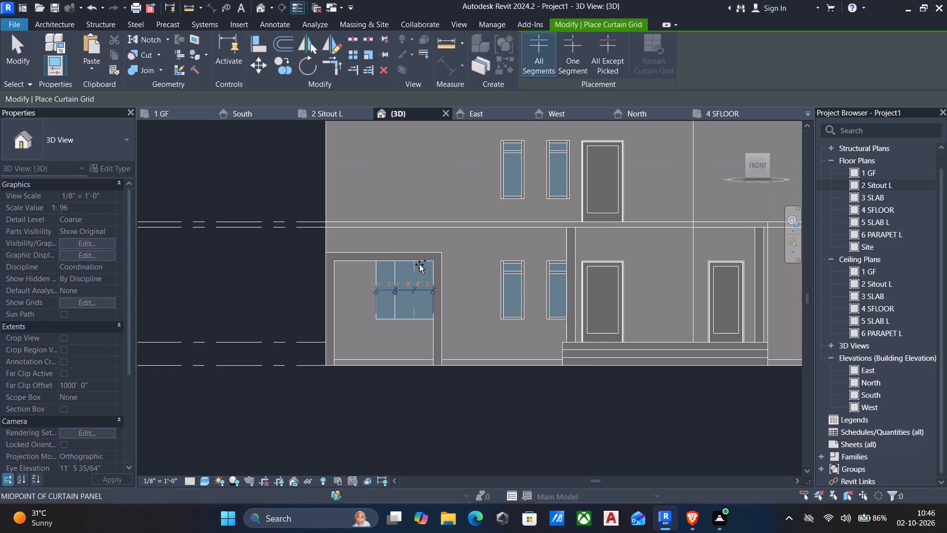
pyautogui.click(419, 265)
pyautogui.press('Escape')
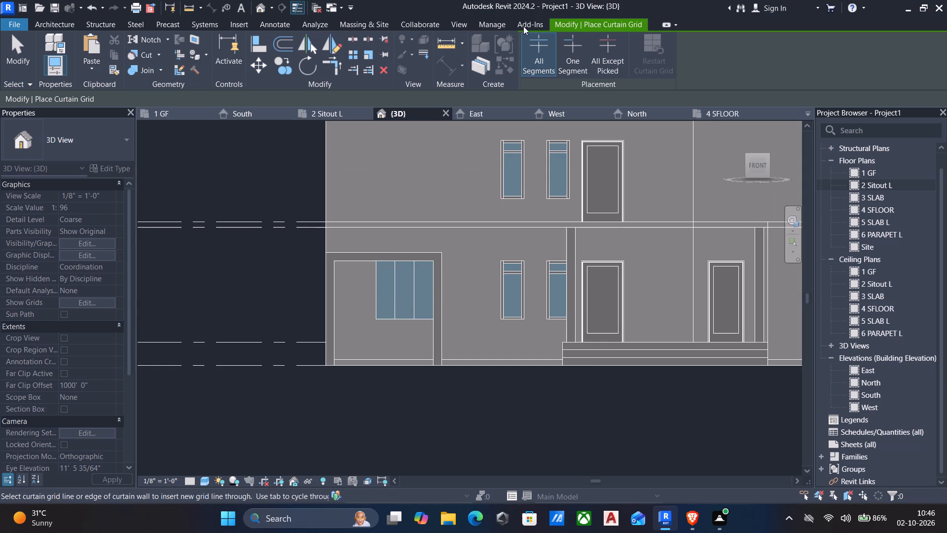
# Add a One Segment horizontal curtain grid line across the window's middle panel, about 1'-2" below its head.
pyautogui.click(567, 39)
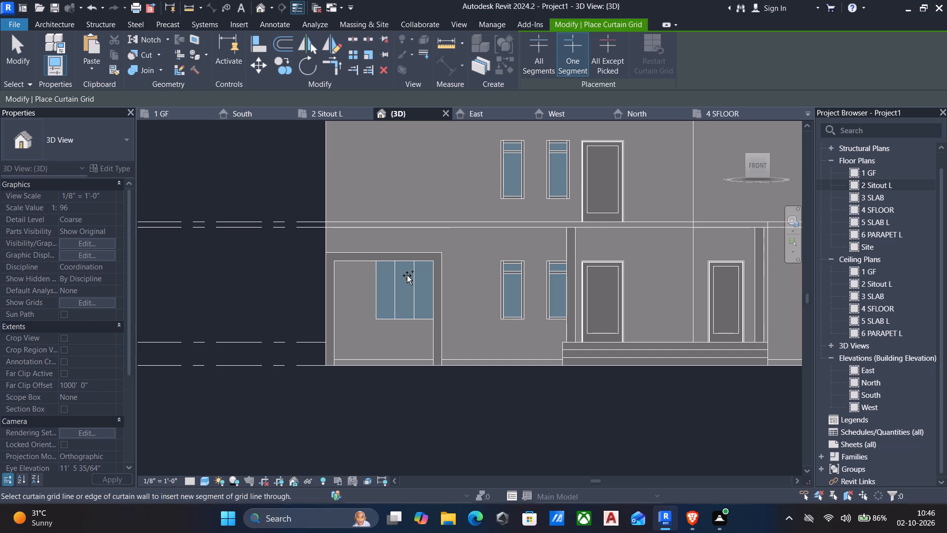
pyautogui.scroll(5, 395, 278)
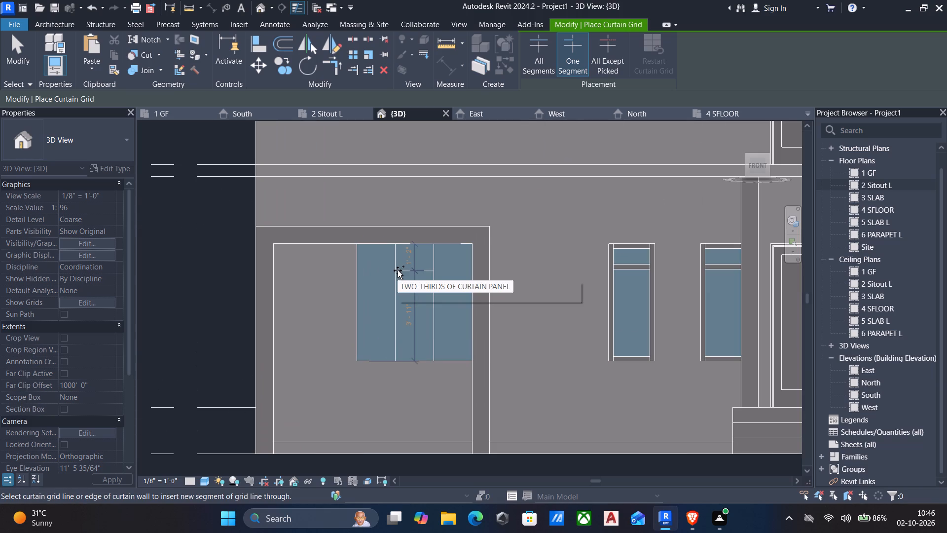
pyautogui.click(398, 270)
pyautogui.press('Escape')
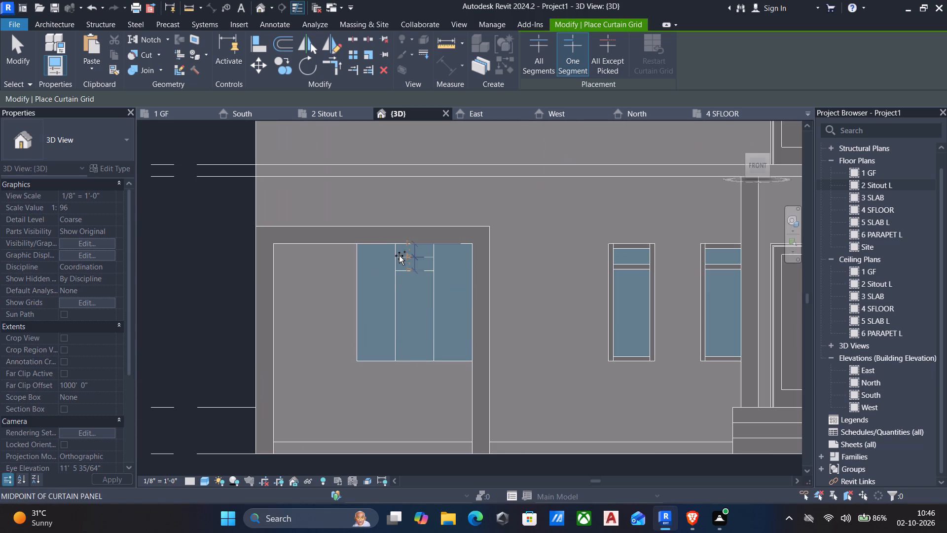
pyautogui.press('Escape')
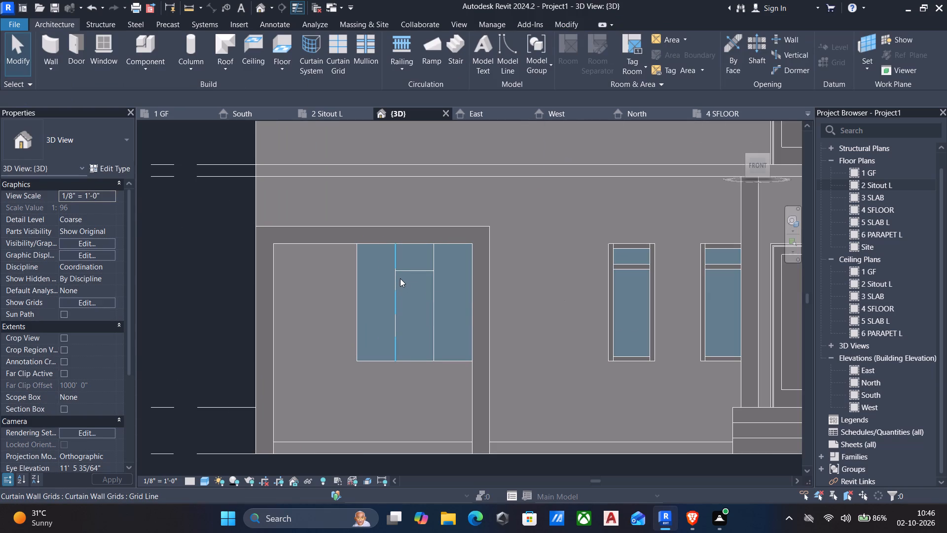
# Nudge the two vertical grid lines outward to make the side panels 1'-6" wide and the middle panel 2'-0".
pyautogui.click(398, 287)
pyautogui.press('Left')
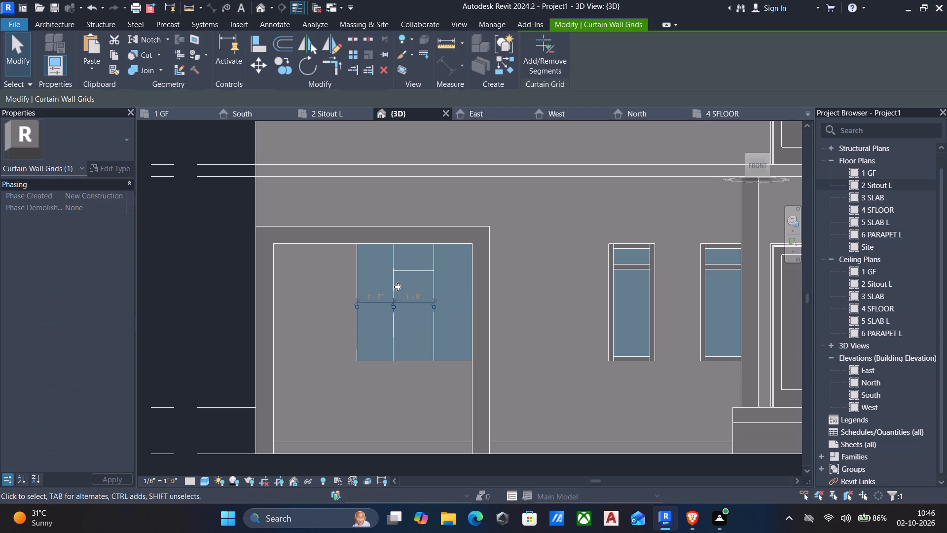
pyautogui.press('Left')
pyautogui.click(432, 283)
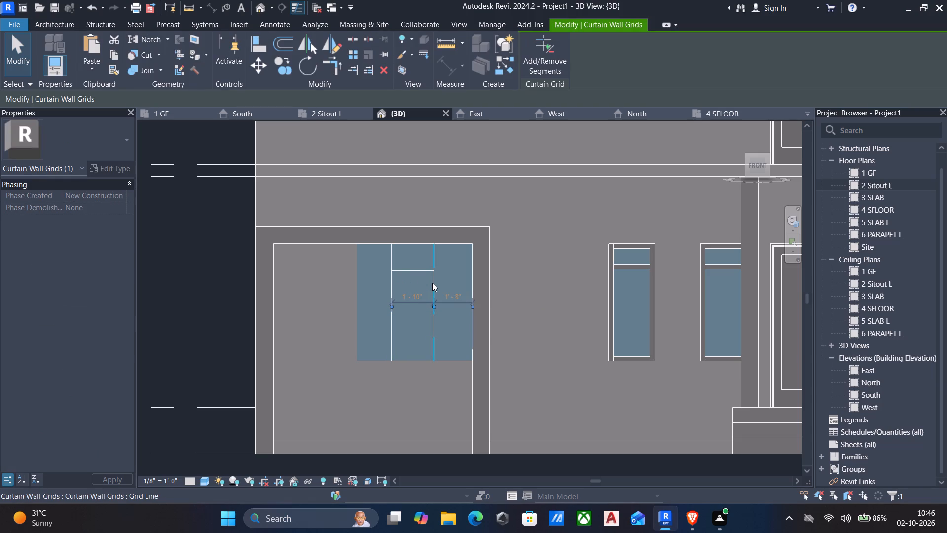
pyautogui.press('Right')
pyautogui.press('Right')
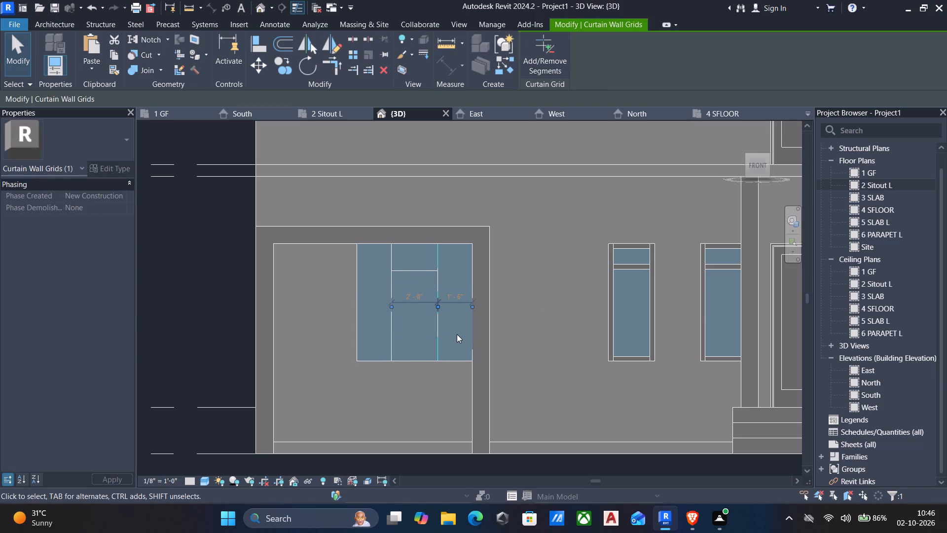
pyautogui.press('Escape')
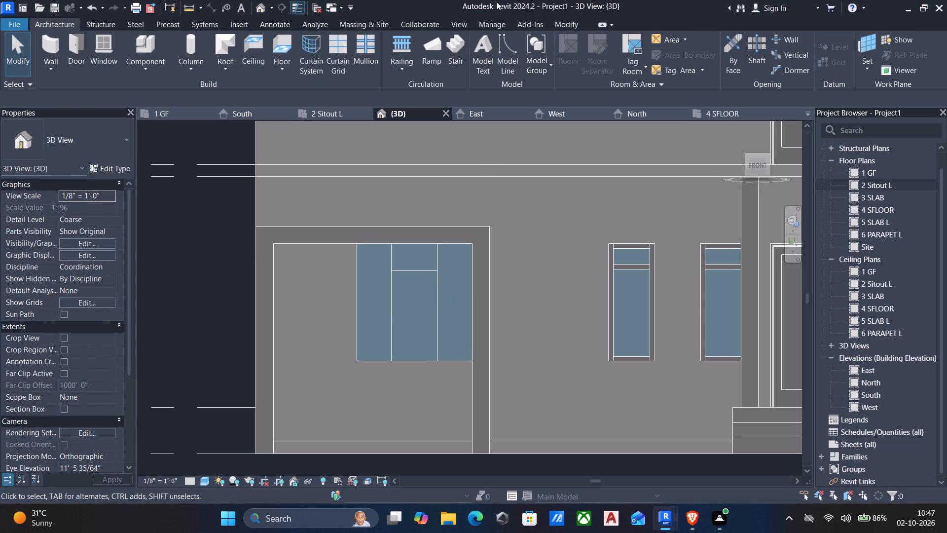
# Place 2.5" x 5" rectangular mullions on all grid lines of the wide ground-floor window.
pyautogui.click(359, 42)
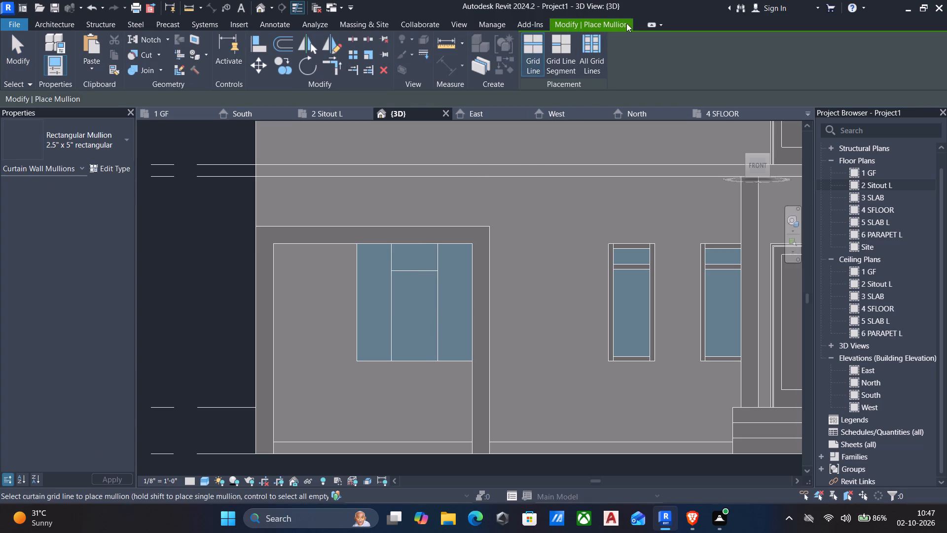
pyautogui.click(586, 43)
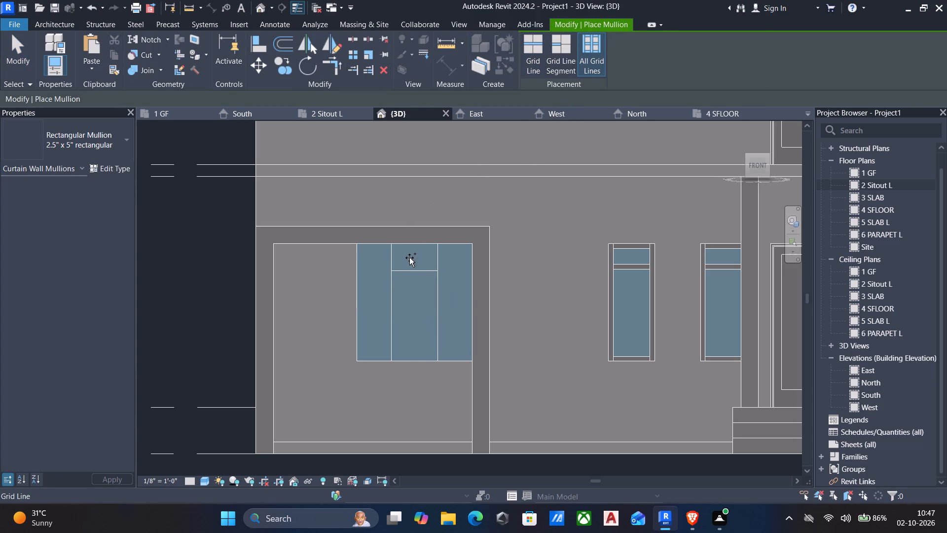
pyautogui.click(405, 269)
pyautogui.scroll(-4, 485, 259)
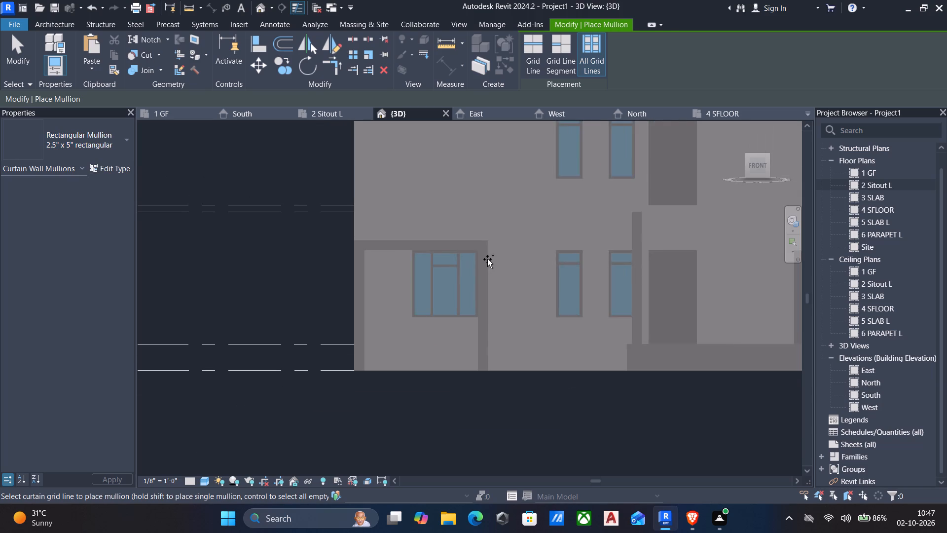
pyautogui.press('Escape')
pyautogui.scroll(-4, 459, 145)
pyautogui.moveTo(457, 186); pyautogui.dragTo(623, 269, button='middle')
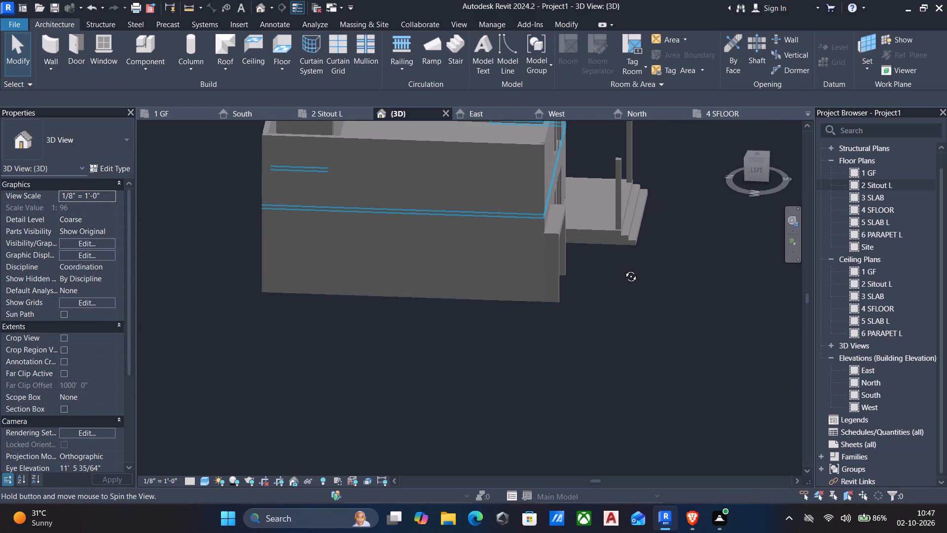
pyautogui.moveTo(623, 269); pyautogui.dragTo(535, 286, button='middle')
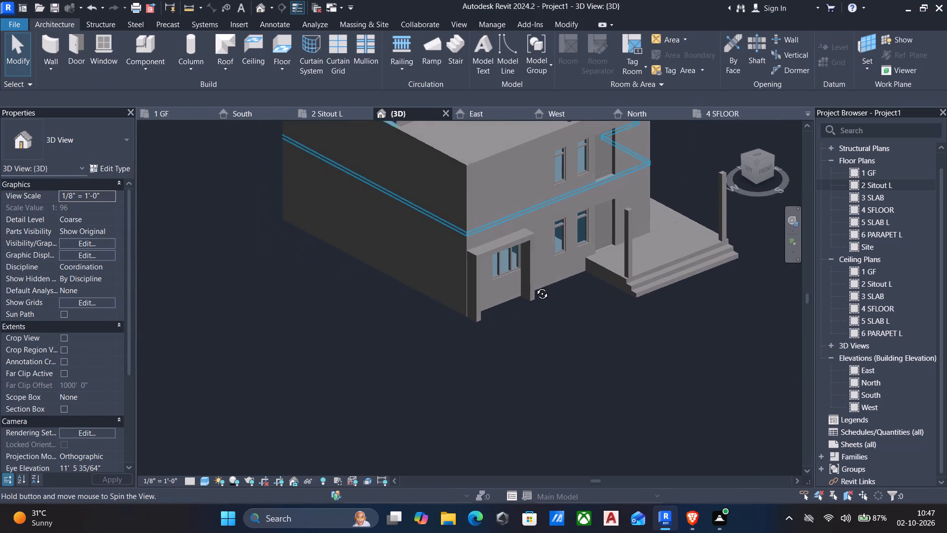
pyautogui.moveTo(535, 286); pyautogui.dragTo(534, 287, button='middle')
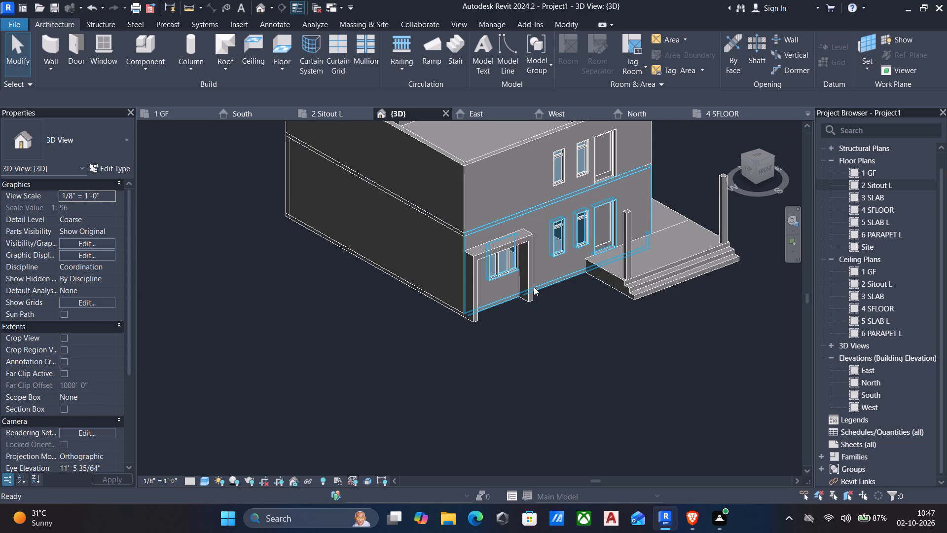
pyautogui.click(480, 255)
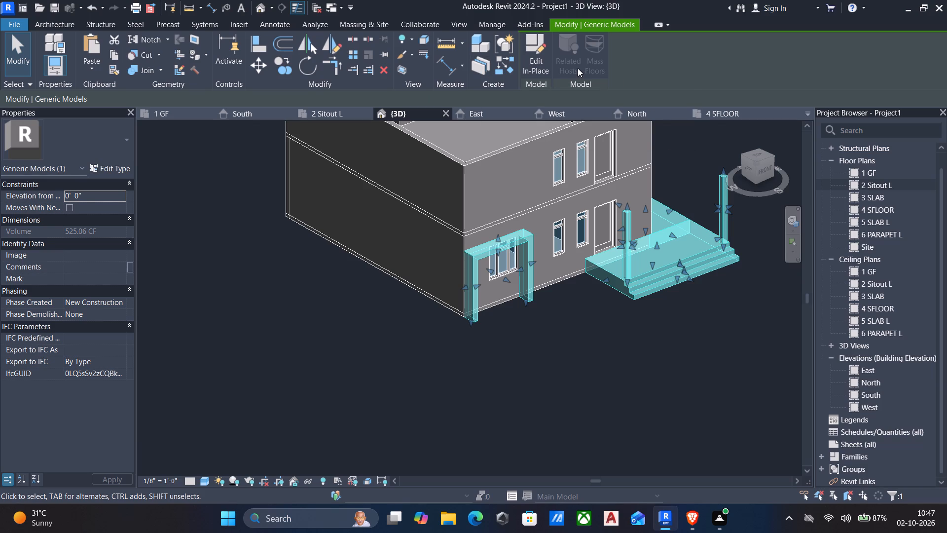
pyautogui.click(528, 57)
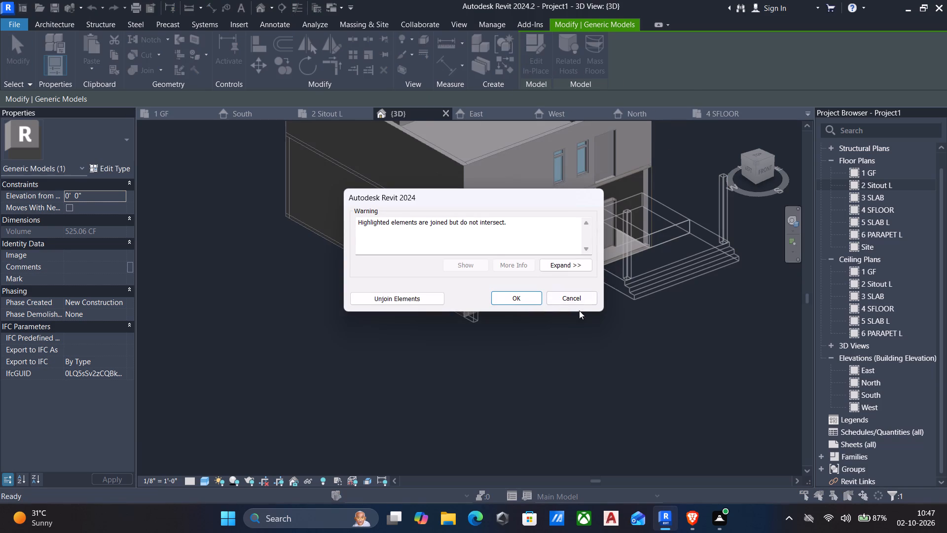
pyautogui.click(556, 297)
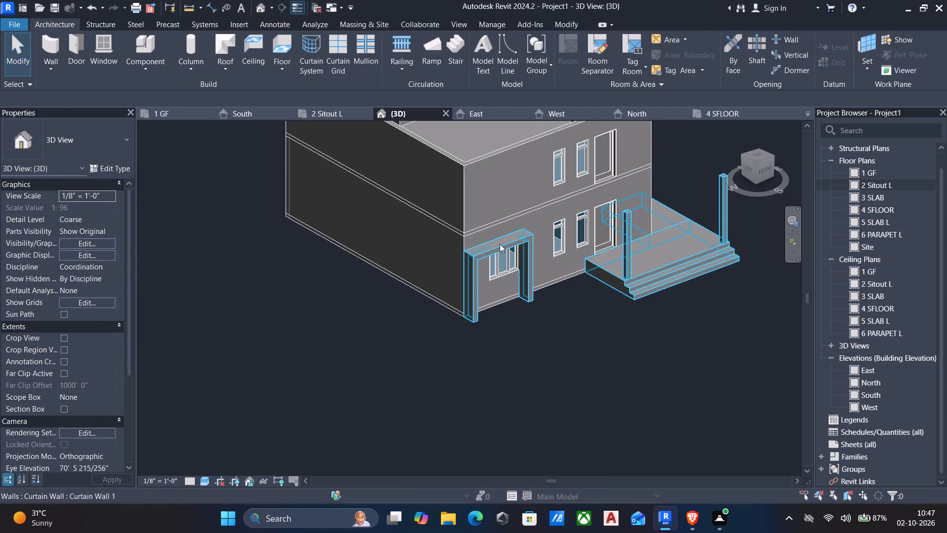
# Open the window frame's in-place generic model for editing, unjoining the elements that do not intersect.
pyautogui.click(500, 244)
pyautogui.click(539, 42)
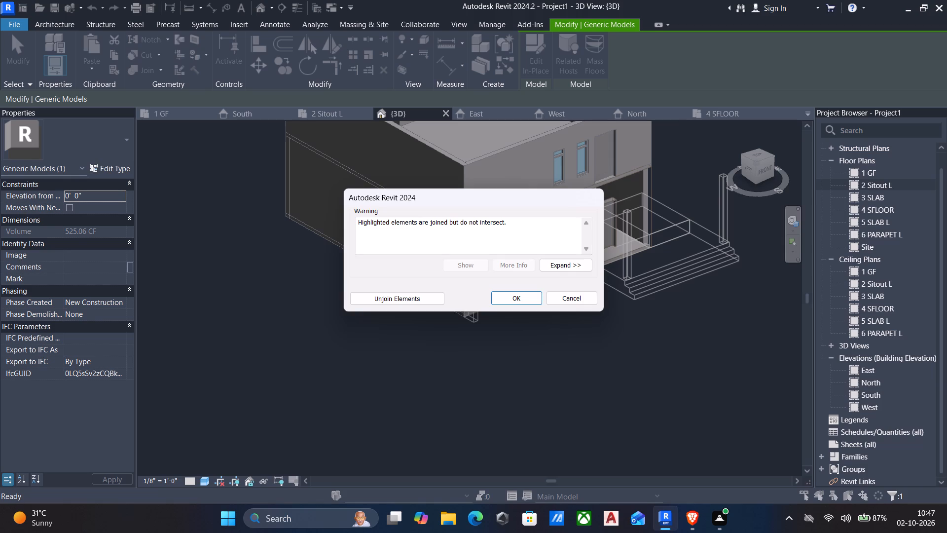
pyautogui.click(394, 299)
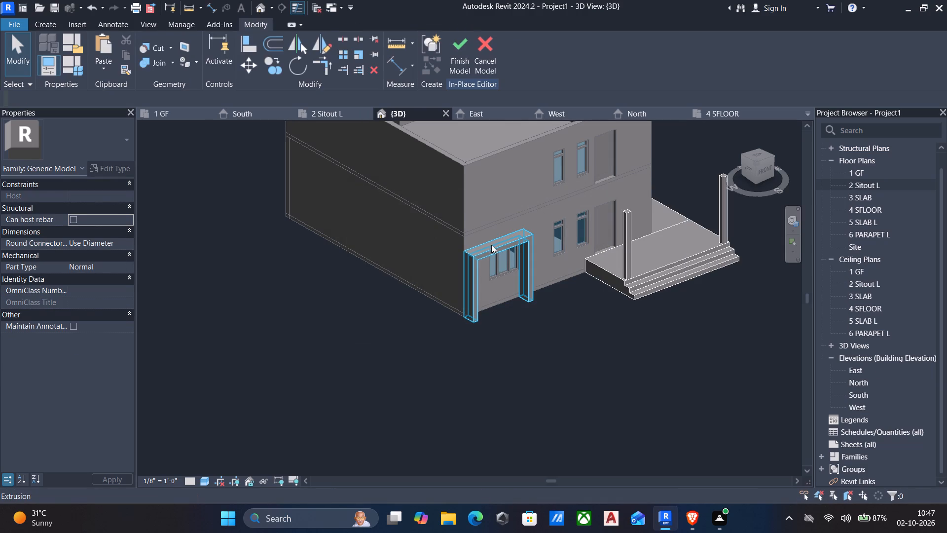
# Start a new solid extrusion in the in-place model, with the window frame's top face as its work plane.
pyautogui.click(491, 251)
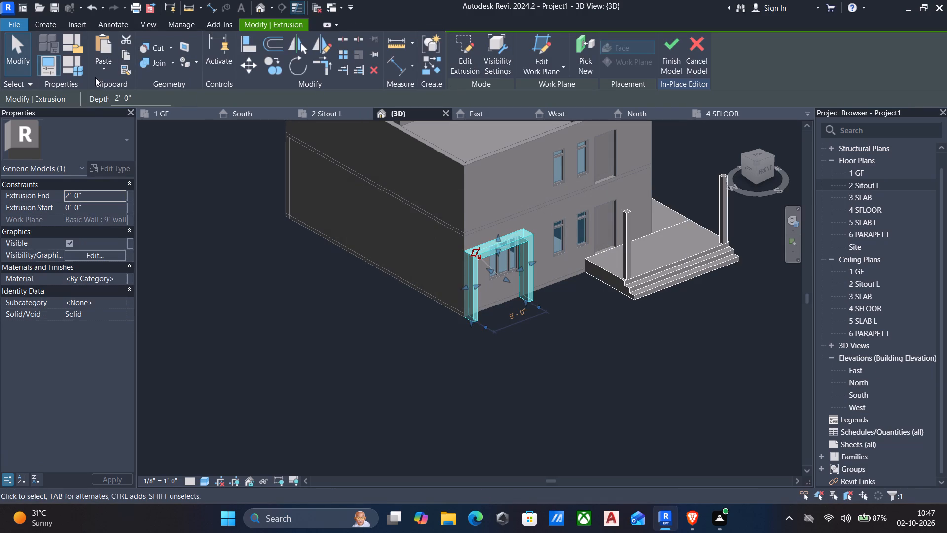
pyautogui.click(45, 23)
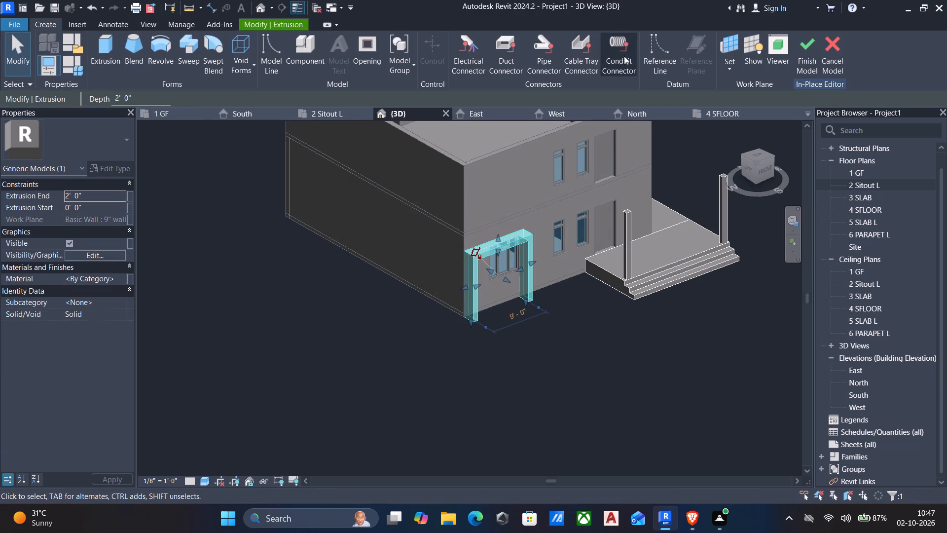
pyautogui.click(97, 46)
pyautogui.click(566, 76)
pyautogui.click(588, 117)
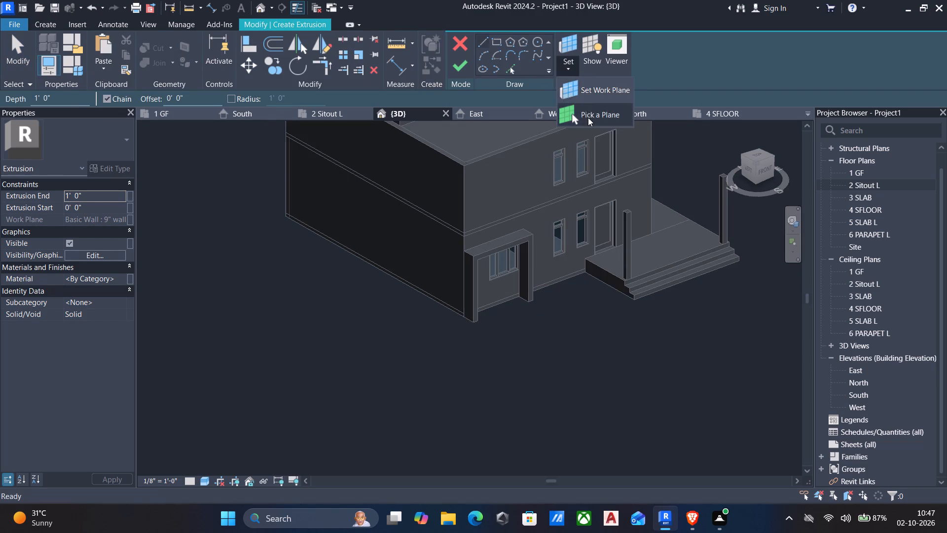
pyautogui.scroll(5, 489, 244)
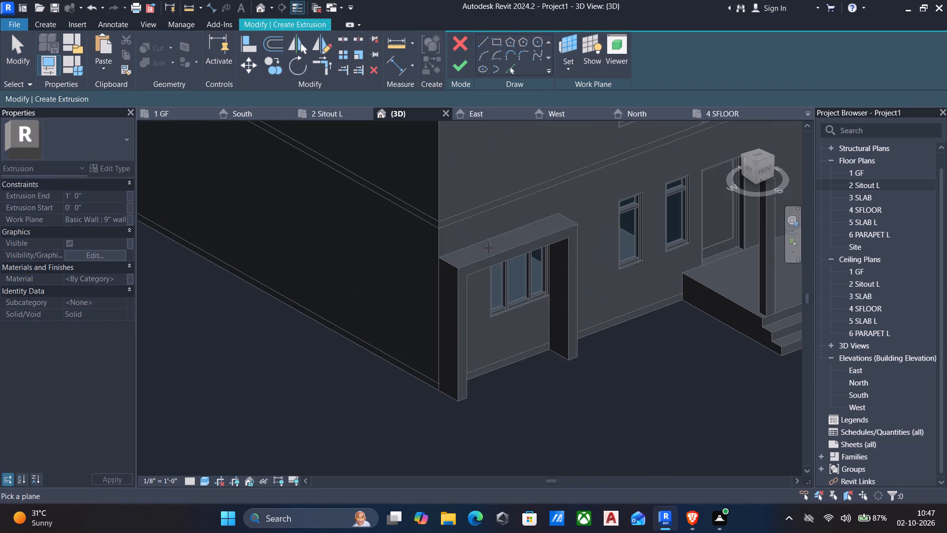
pyautogui.click(489, 256)
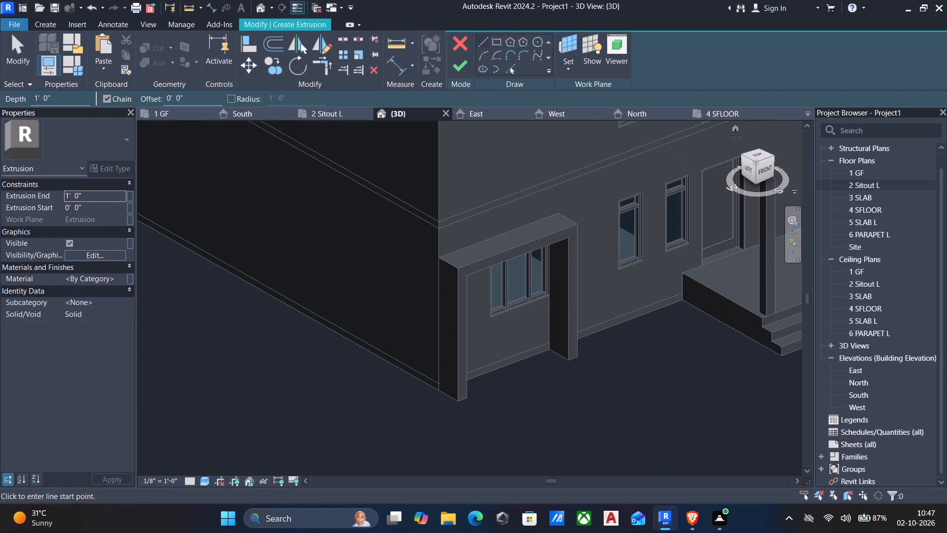
# In top view, sketch a rectangle around the window frame's top outline, offset 2" outward.
pyautogui.click(756, 159)
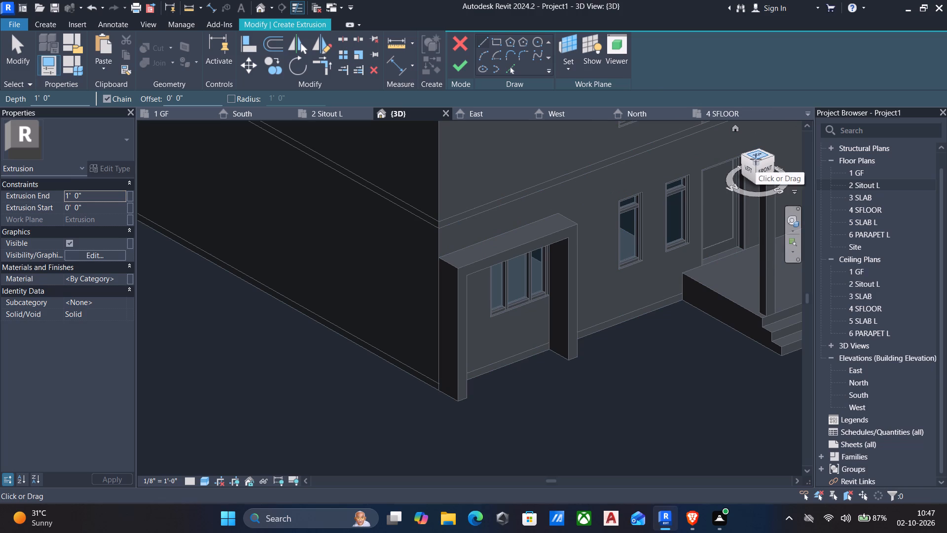
pyautogui.scroll(6, 405, 321)
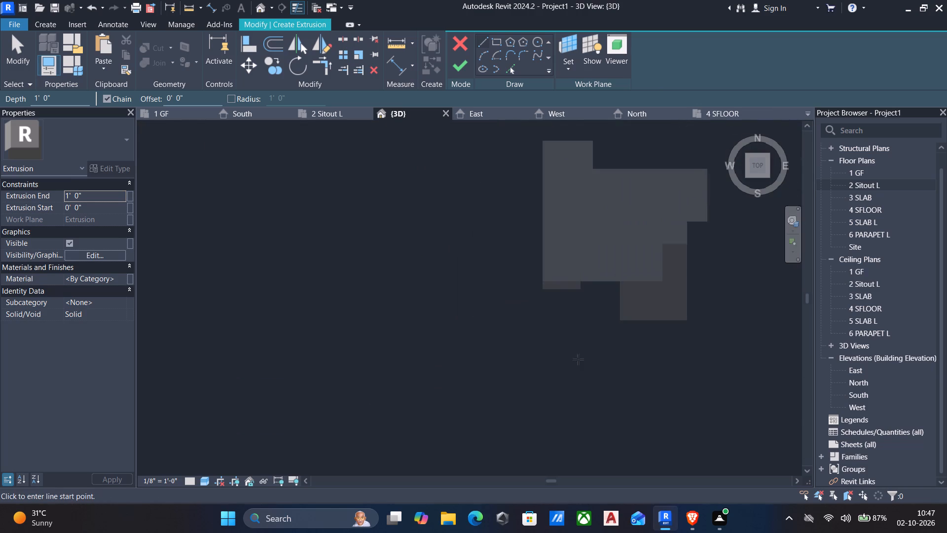
pyautogui.scroll(5, 580, 311)
pyautogui.scroll(3, 503, 238)
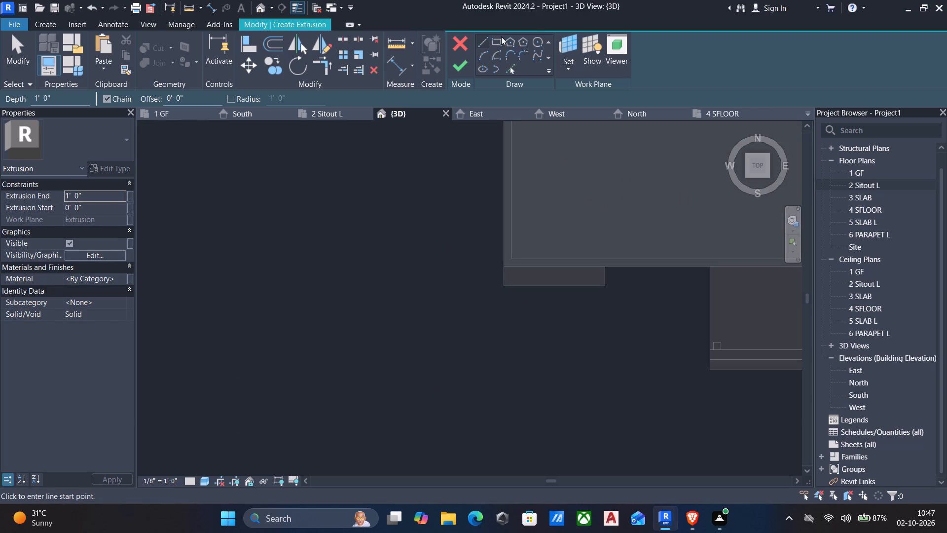
pyautogui.click(494, 40)
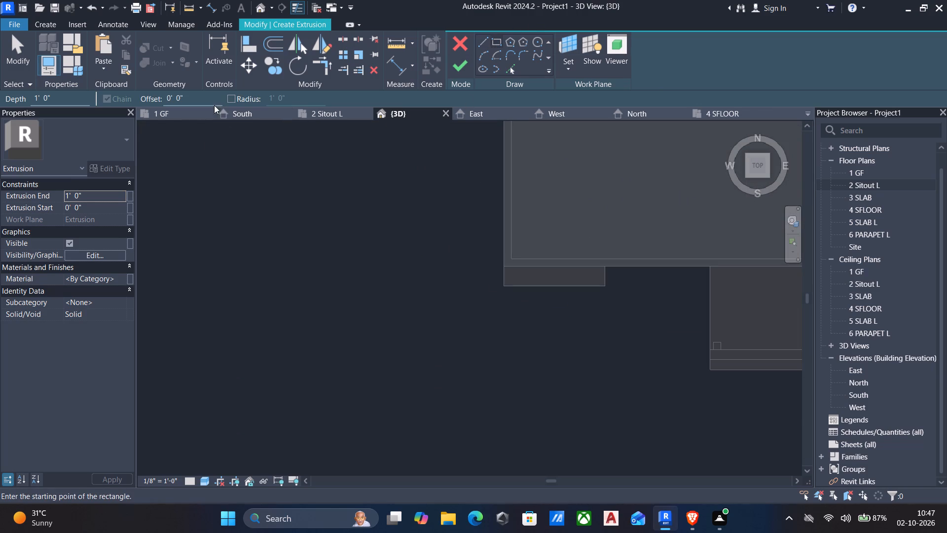
pyautogui.moveTo(210, 102); pyautogui.dragTo(0, 92)
pyautogui.press('2')
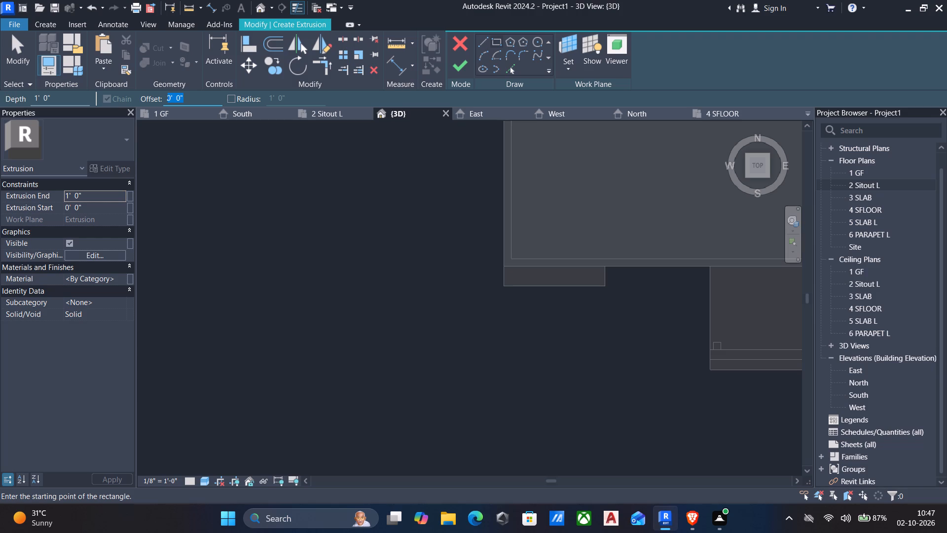
pyautogui.hotkey('shift', '"')
pyautogui.press('Return')
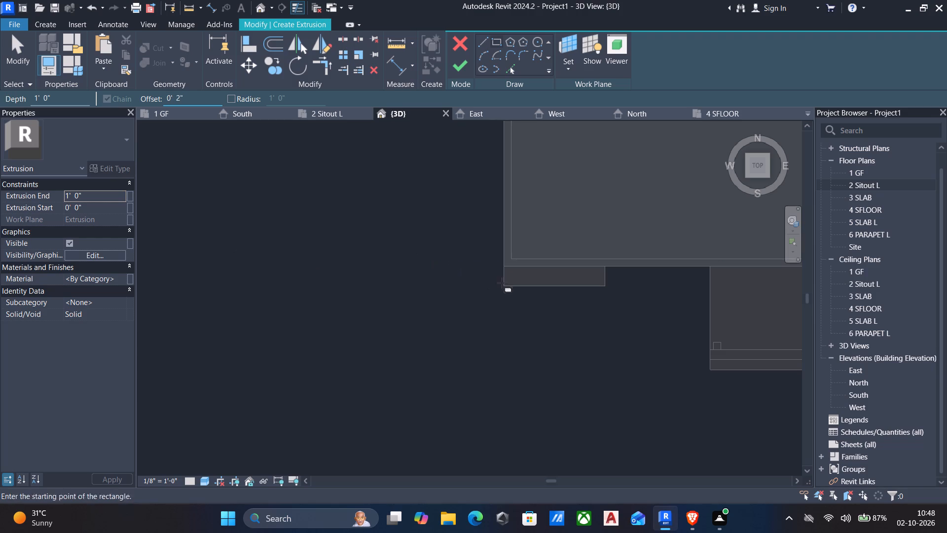
pyautogui.scroll(5, 510, 273)
pyautogui.click(496, 295)
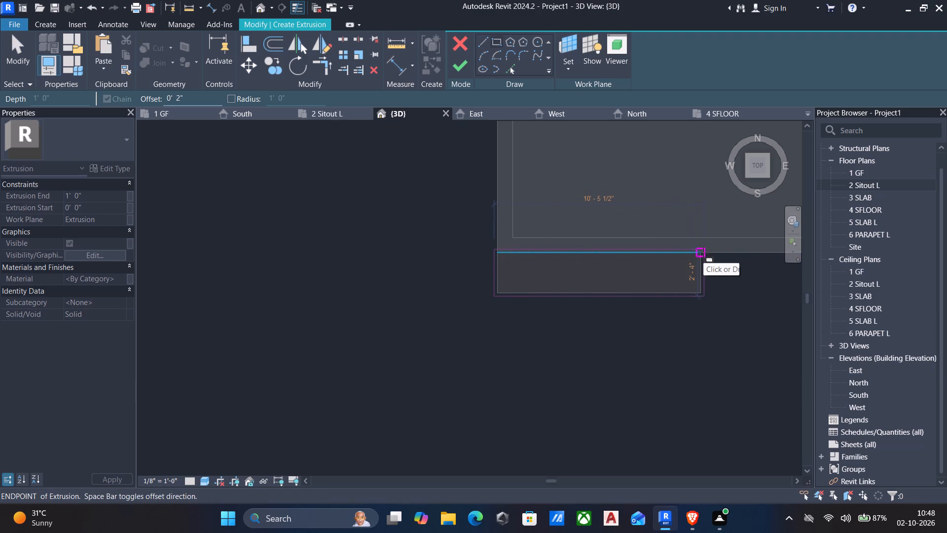
pyautogui.click(703, 253)
pyautogui.press('Escape')
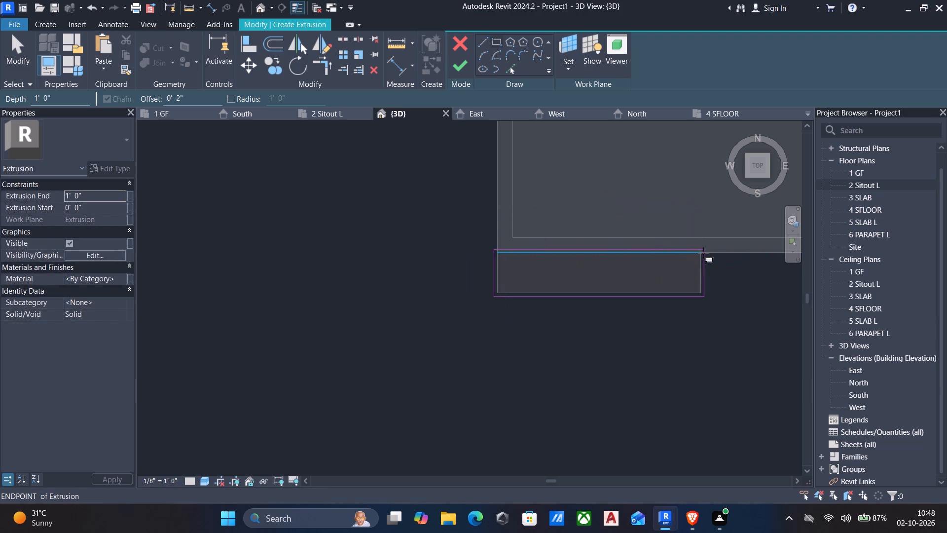
pyautogui.press('Escape')
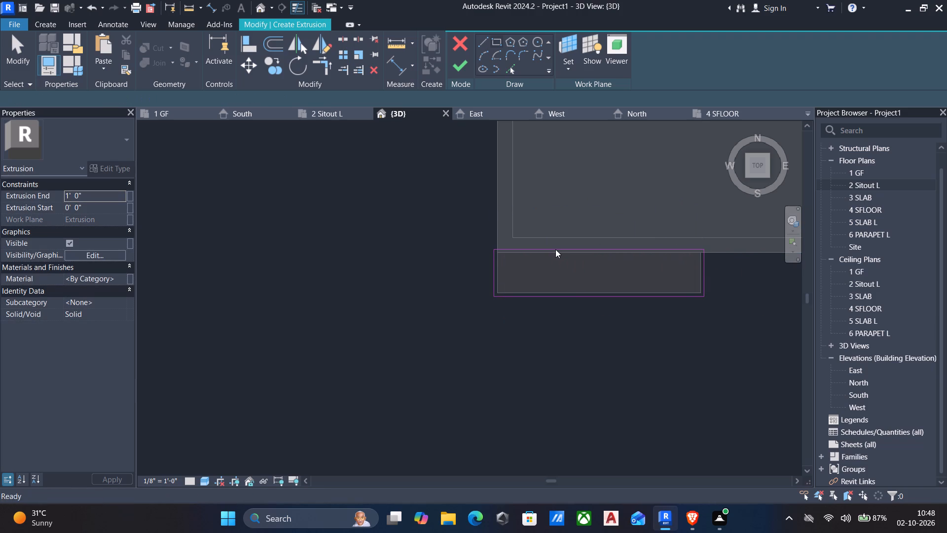
# Nudge the rectangle's wall-side line onto the wall face, making the outline 2'-2" deep.
pyautogui.click(554, 250)
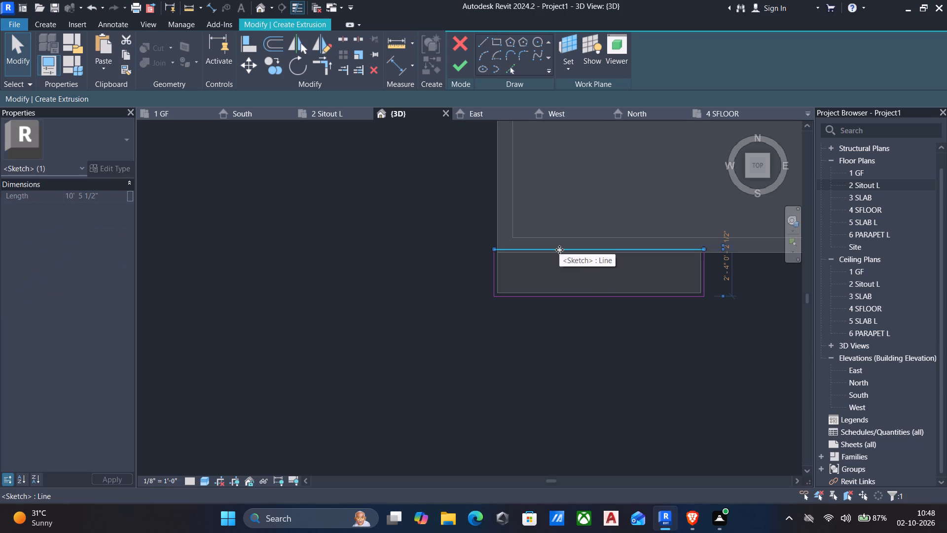
pyautogui.press('Down')
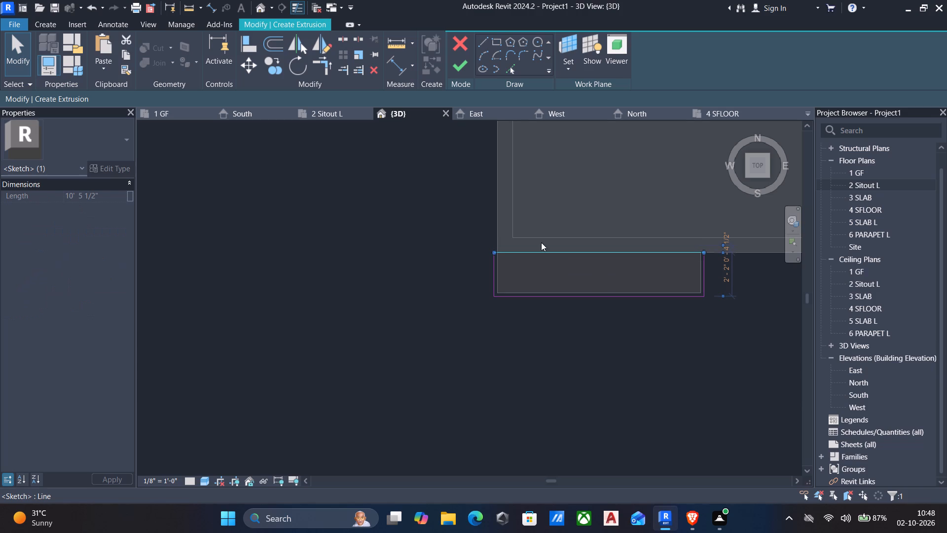
# Begin another rectangle in the extrusion sketch over the window frame.
pyautogui.click(495, 44)
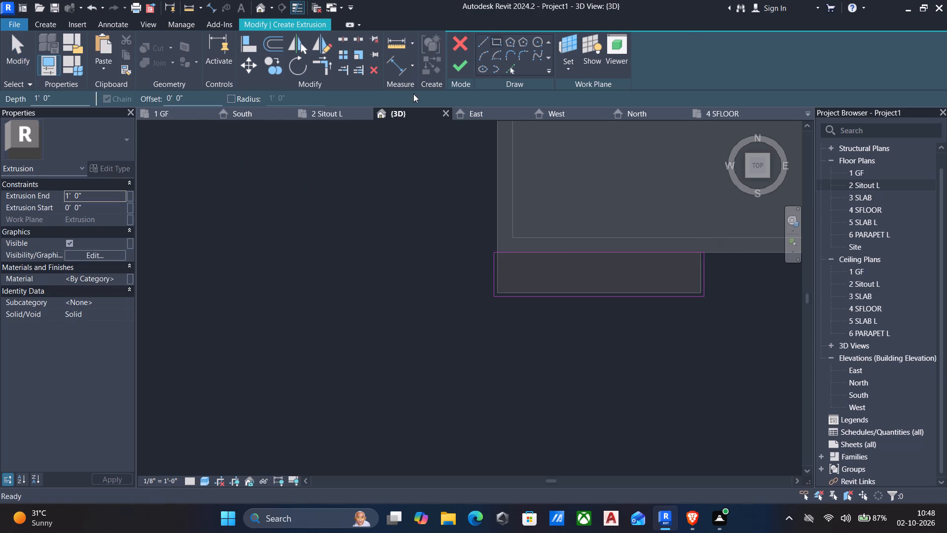
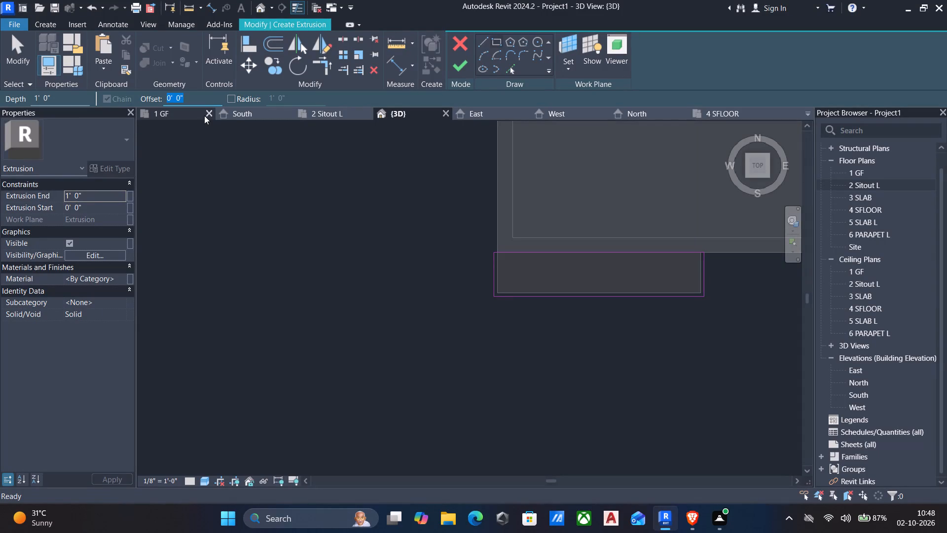
# Draw a second rectangle inside the outer sketch outline with a 2" inward offset, about 9'-11 1/2" by 1'-10".
pyautogui.press('2')
pyautogui.hotkey('shift', '"')
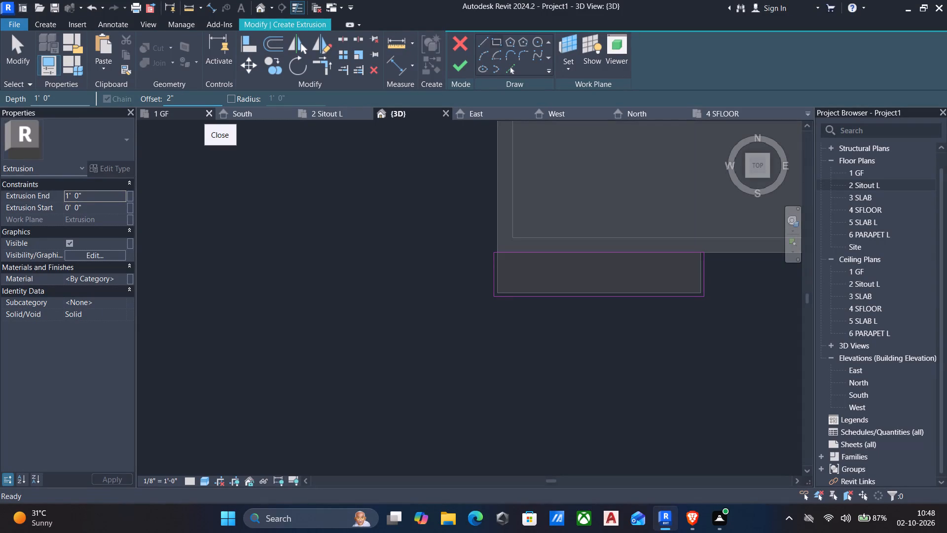
pyautogui.press('Return')
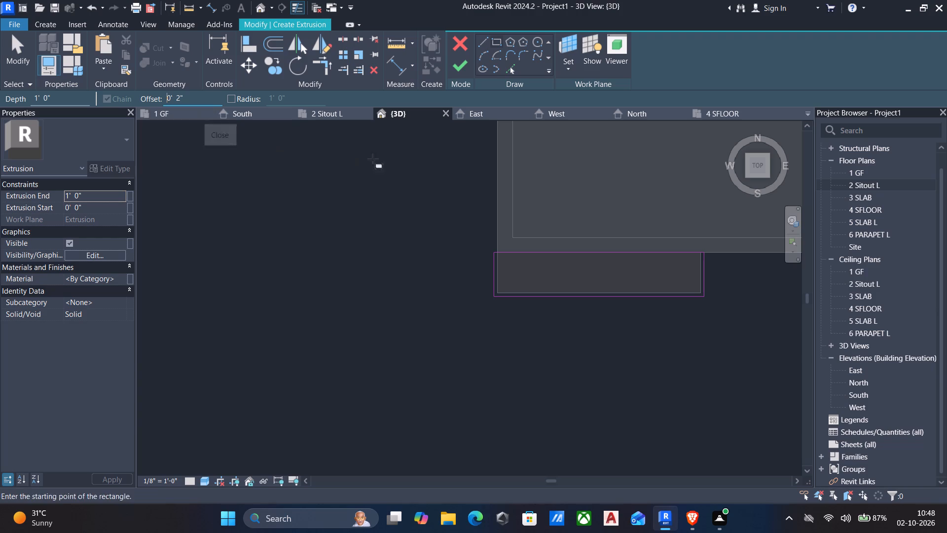
pyautogui.click(495, 296)
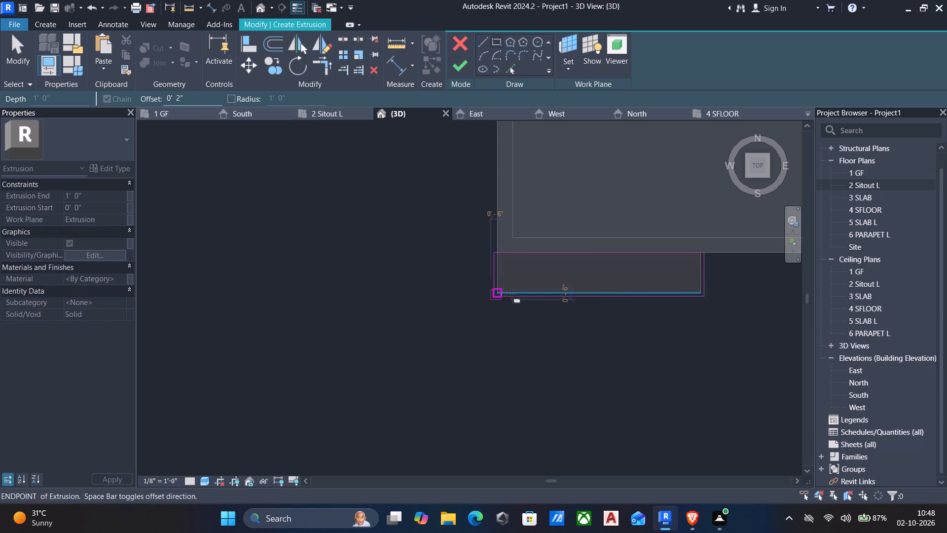
pyautogui.press('space')
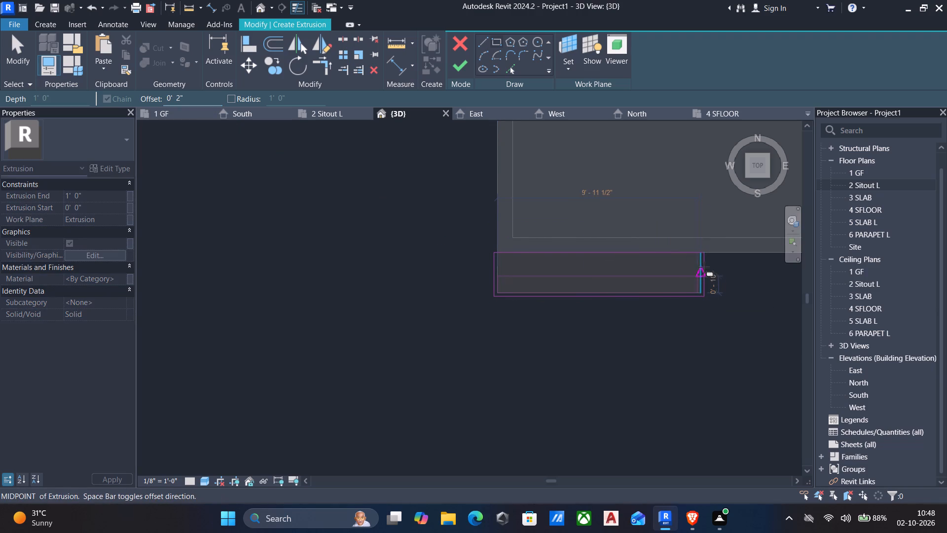
pyautogui.scroll(3, 704, 264)
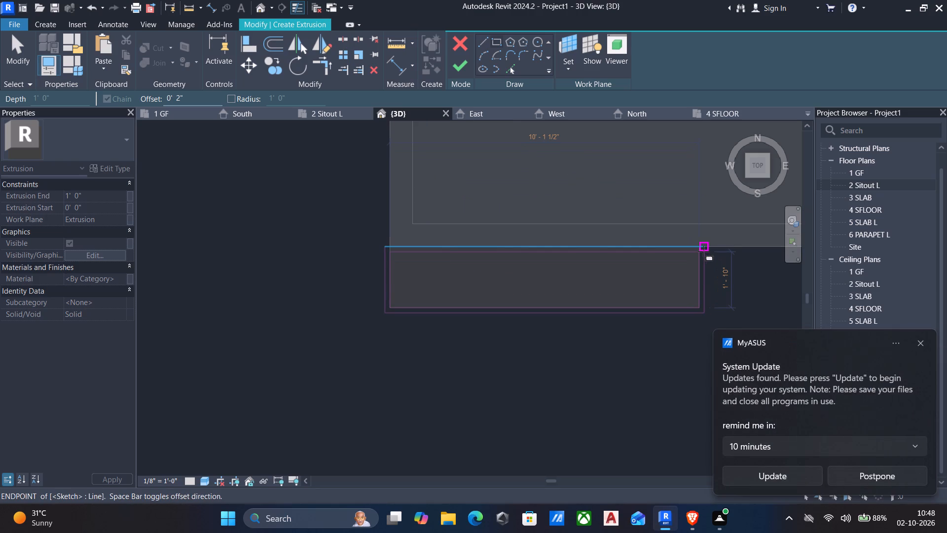
pyautogui.scroll(3, 702, 255)
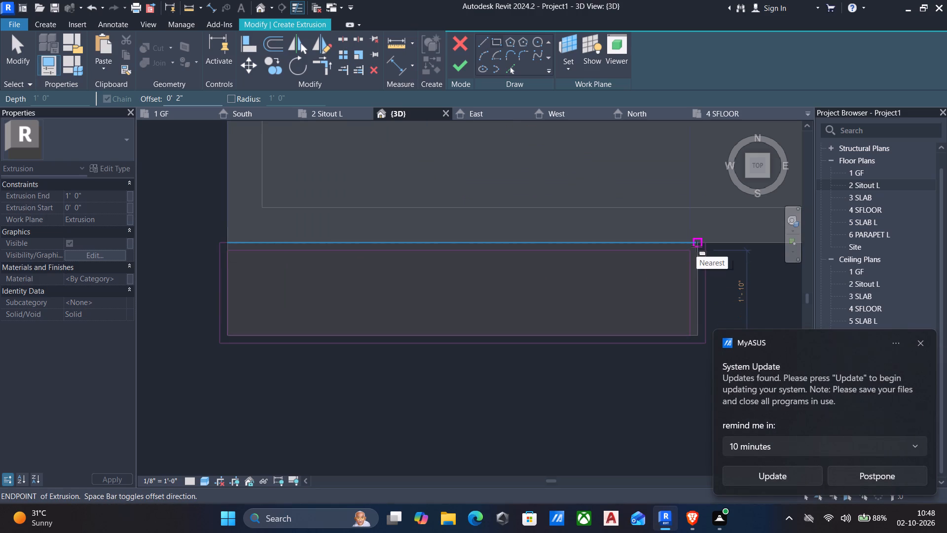
pyautogui.click(696, 246)
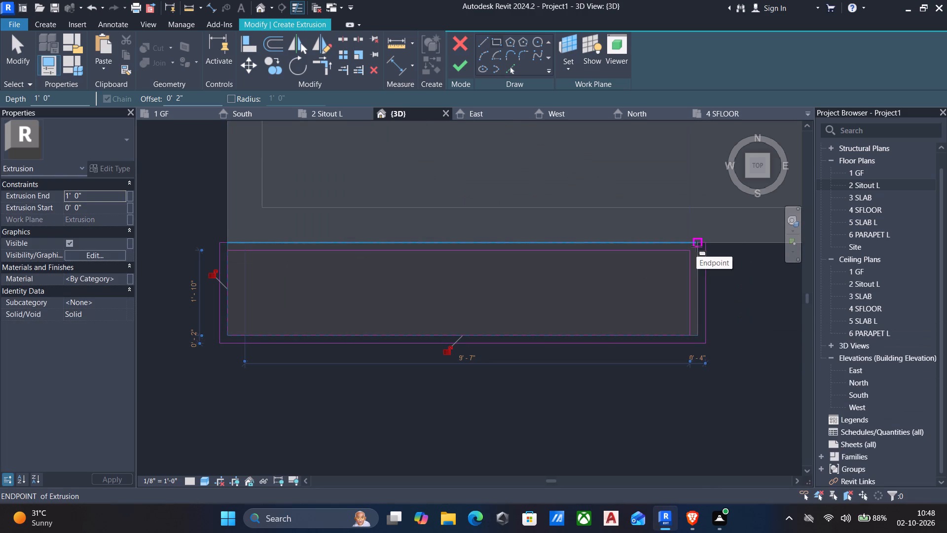
pyautogui.press('Escape')
pyautogui.press('Escape')
# Delete the outer rectangle's line along the wall face.
pyautogui.click(648, 239)
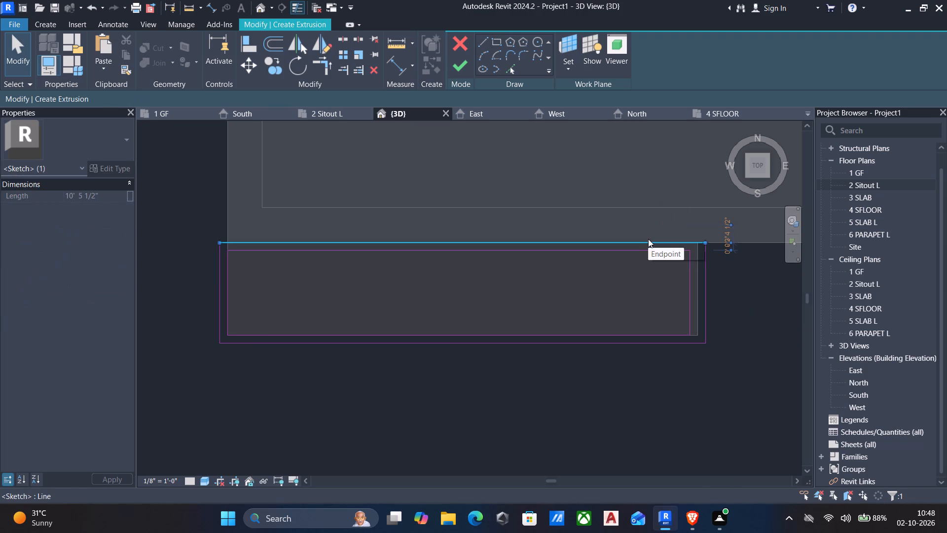
pyautogui.press('Delete')
# Nudge the inner rectangle's wall-side line onto the wall face, making the inner outline 2'-0" deep.
pyautogui.click(615, 254)
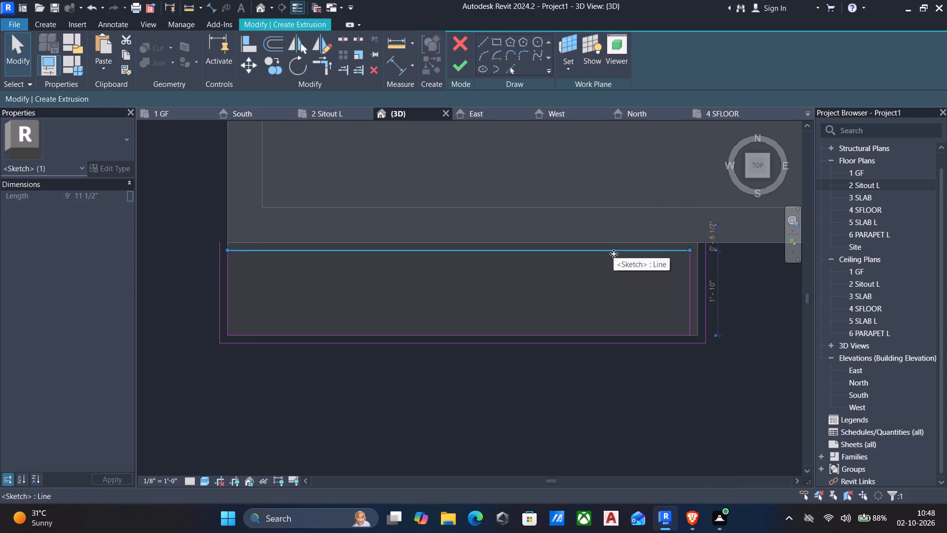
pyautogui.press('Up')
pyautogui.press('Up')
pyautogui.press('Up')
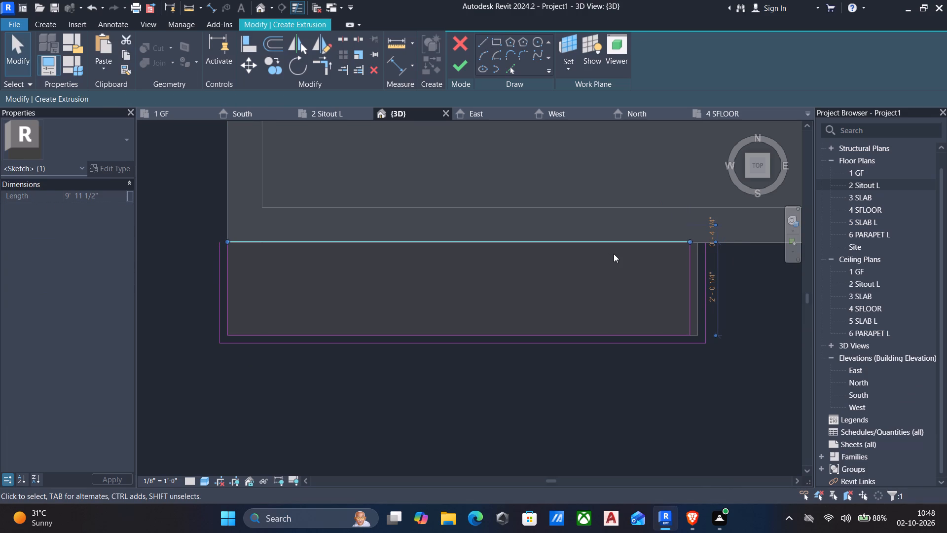
pyautogui.press('Down')
pyautogui.scroll(4, 367, 250)
pyautogui.press('Up')
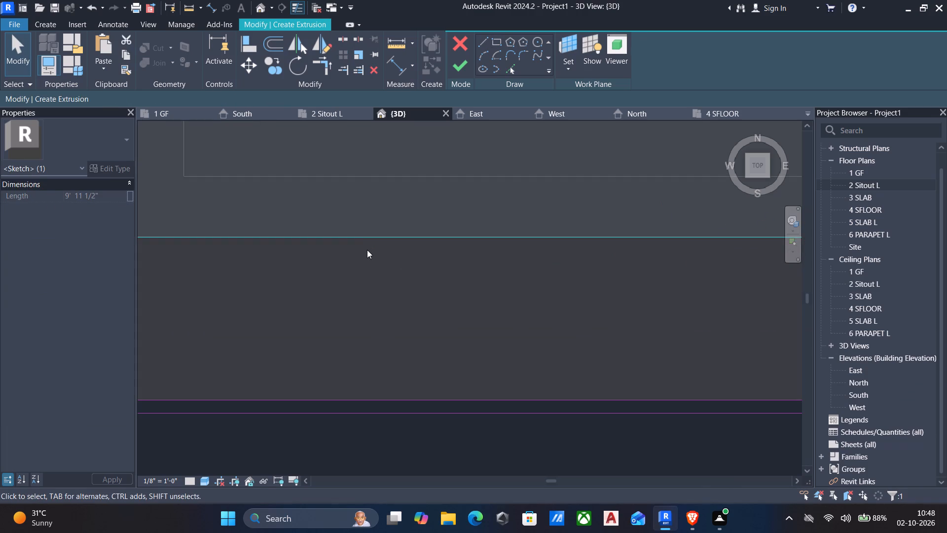
pyautogui.scroll(-3, 366, 251)
pyautogui.middleClick(366, 251)
pyautogui.press('Escape')
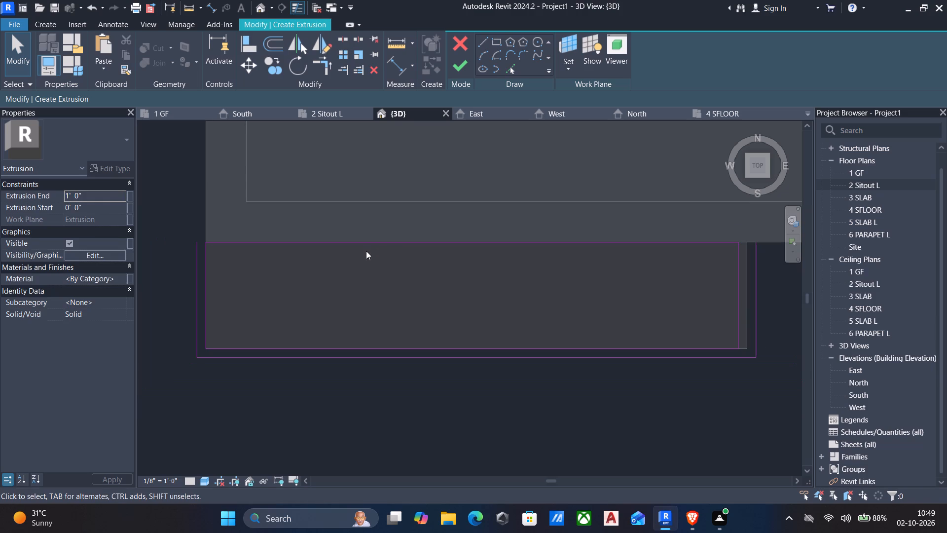
# Delete the inner rectangle's line along the wall face.
pyautogui.click(355, 244)
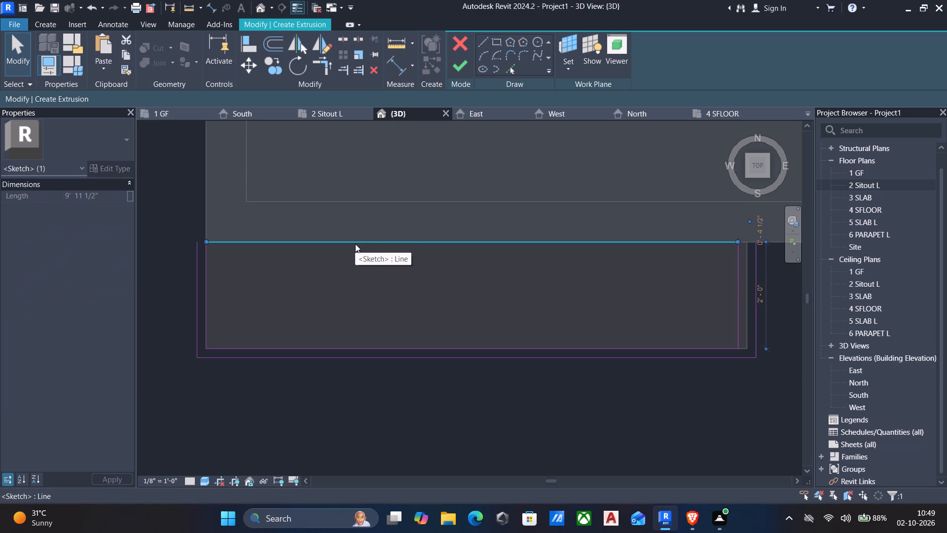
pyautogui.press('Delete')
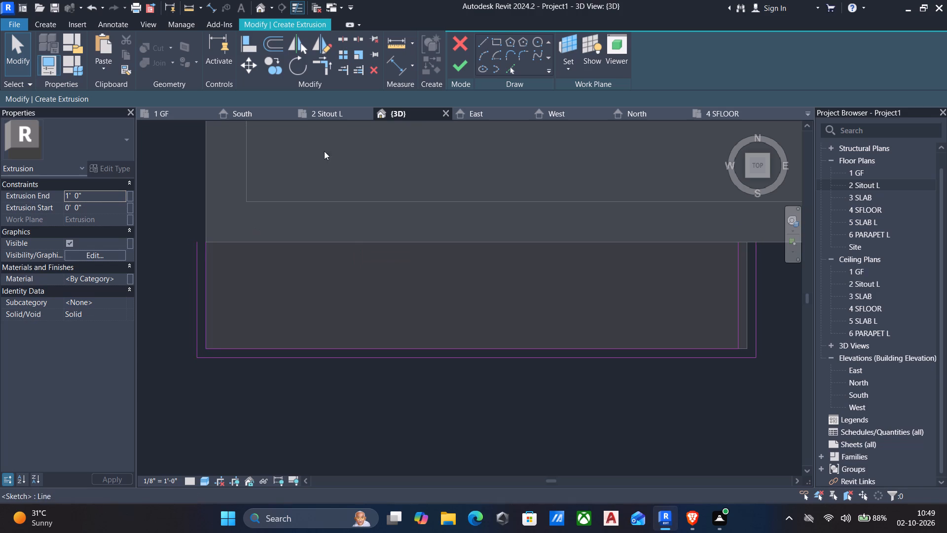
# Draw a 2" line along the wall face joining the outer and inner outlines at the west end.
pyautogui.click(480, 44)
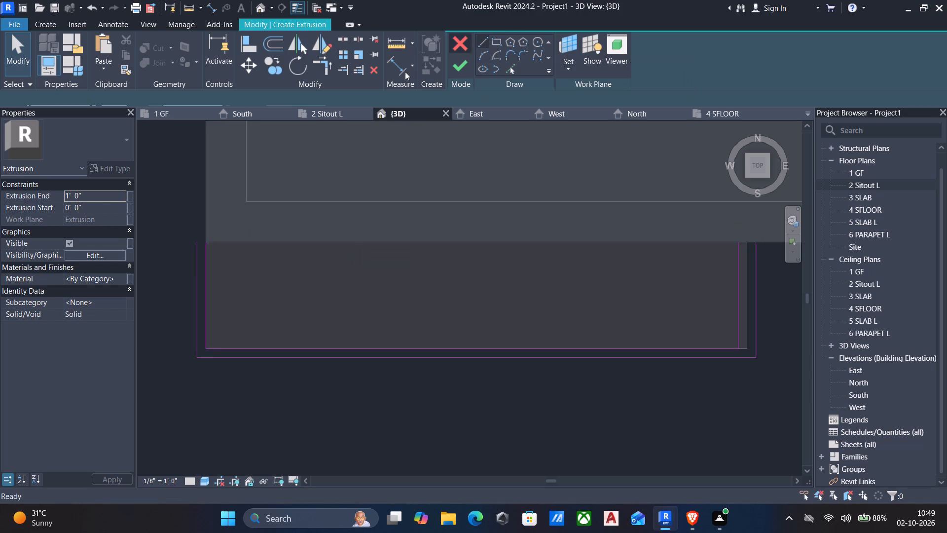
pyautogui.scroll(4, 217, 250)
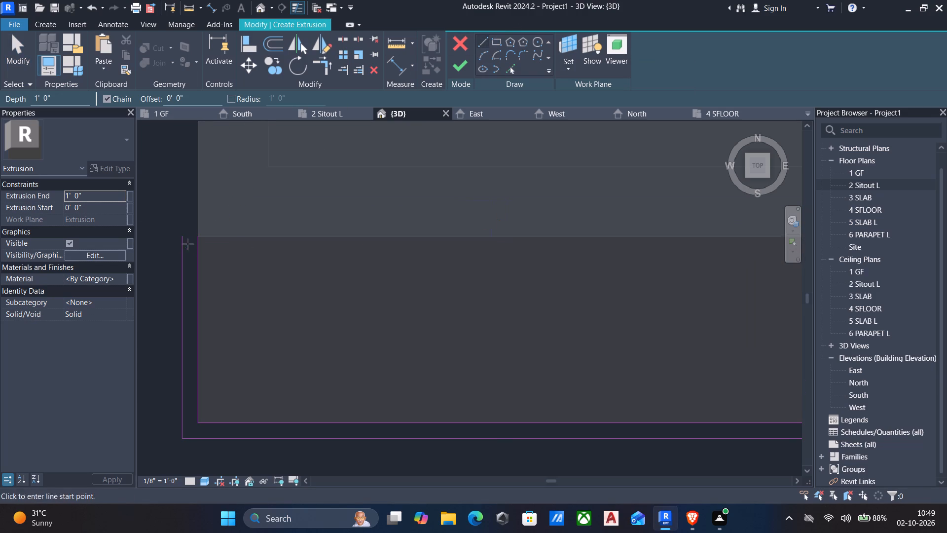
pyautogui.click(180, 238)
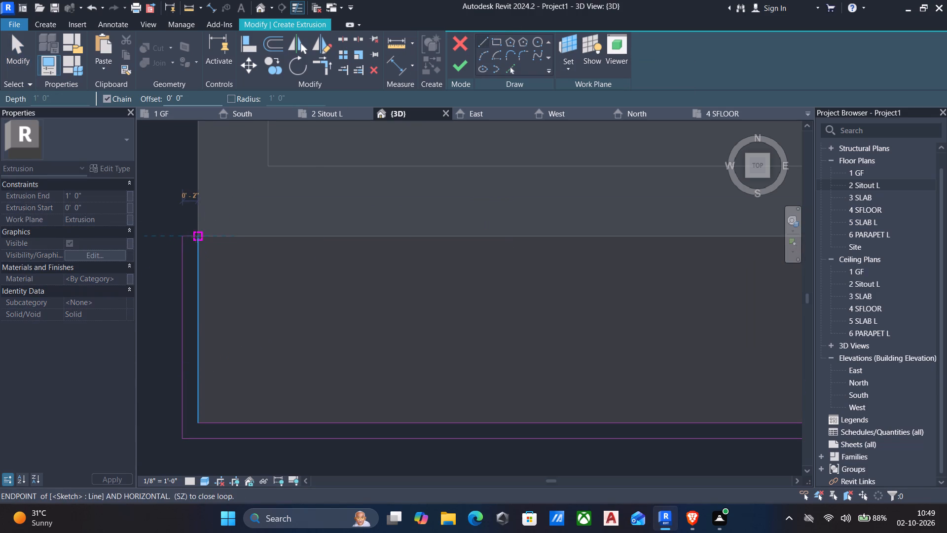
pyautogui.click(198, 236)
pyautogui.press('Escape')
pyautogui.scroll(-4, 273, 245)
pyautogui.moveTo(634, 249); pyautogui.dragTo(592, 275, button='middle')
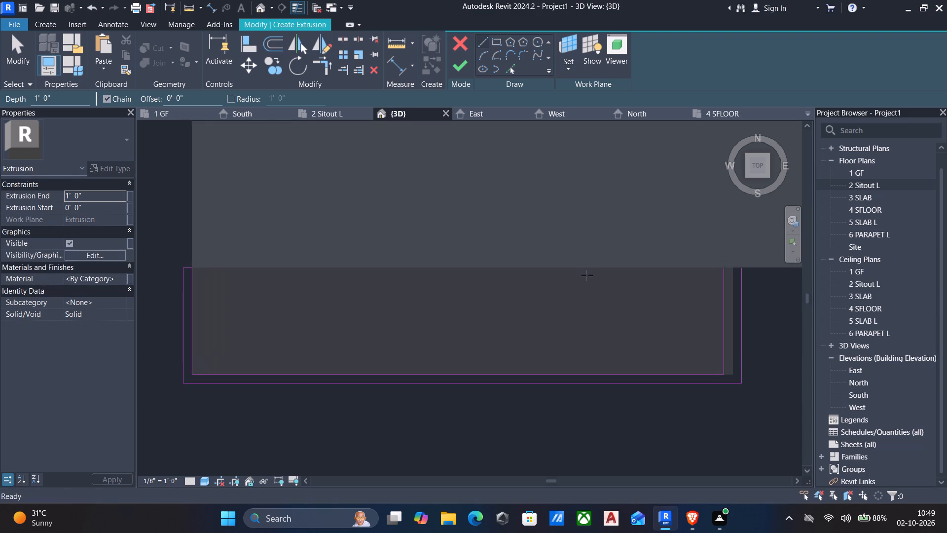
pyautogui.press('Escape')
# Nudge the inner outline's east line outward onto the frame edge, making the inner outline 10'-1 1/2" long.
pyautogui.click(724, 310)
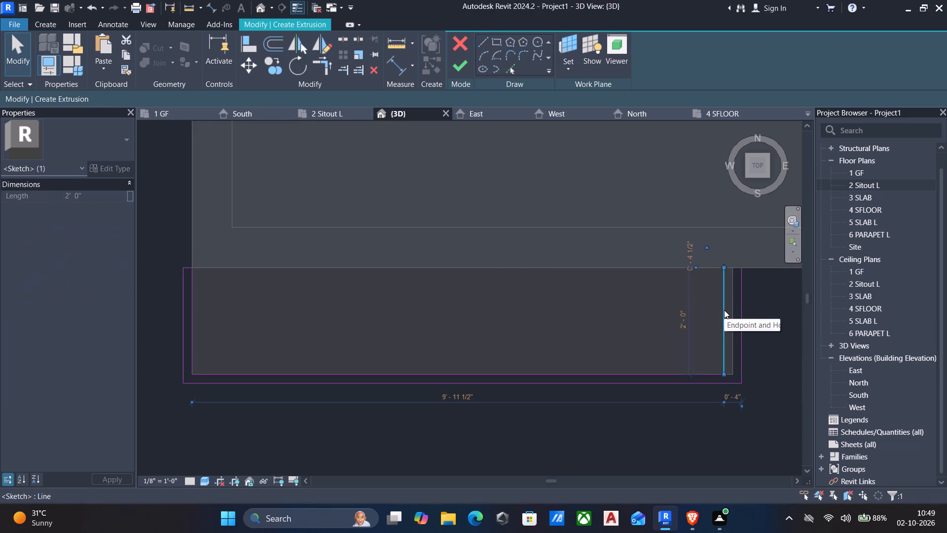
pyautogui.press('Right')
pyautogui.press('Right')
pyautogui.press('Right')
pyautogui.press('Right')
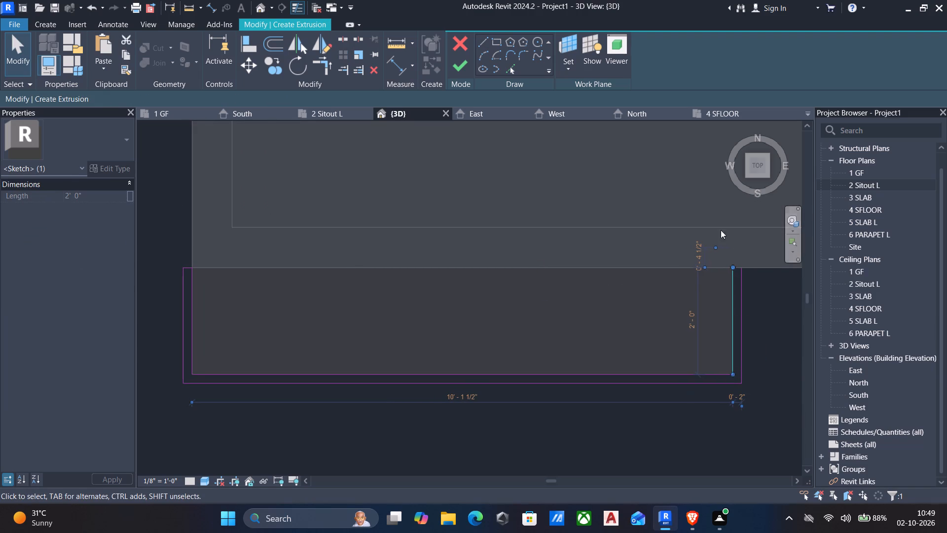
# Draw a line along the wall face closing the 2" gap between the outer and inner outlines at the east end.
pyautogui.click(481, 43)
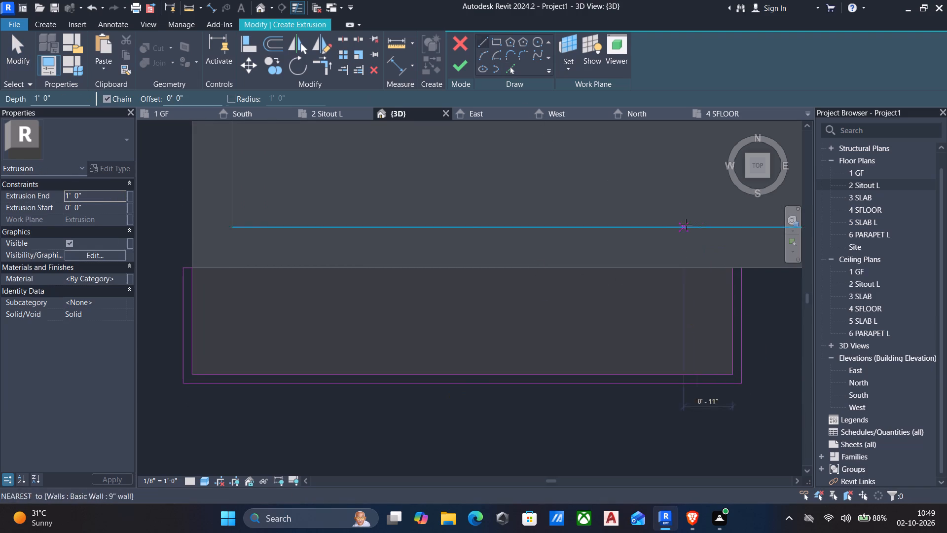
pyautogui.scroll(5, 752, 272)
pyautogui.click(731, 262)
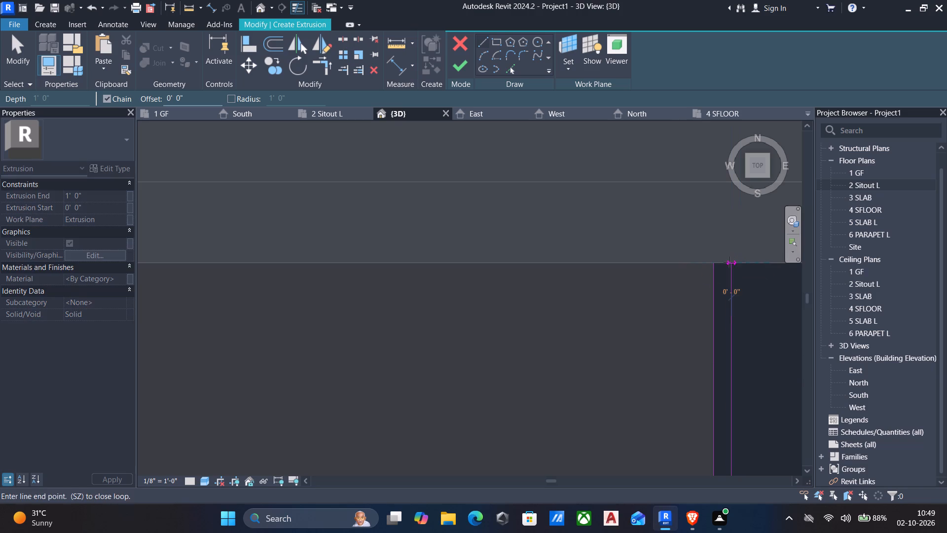
pyautogui.click(713, 262)
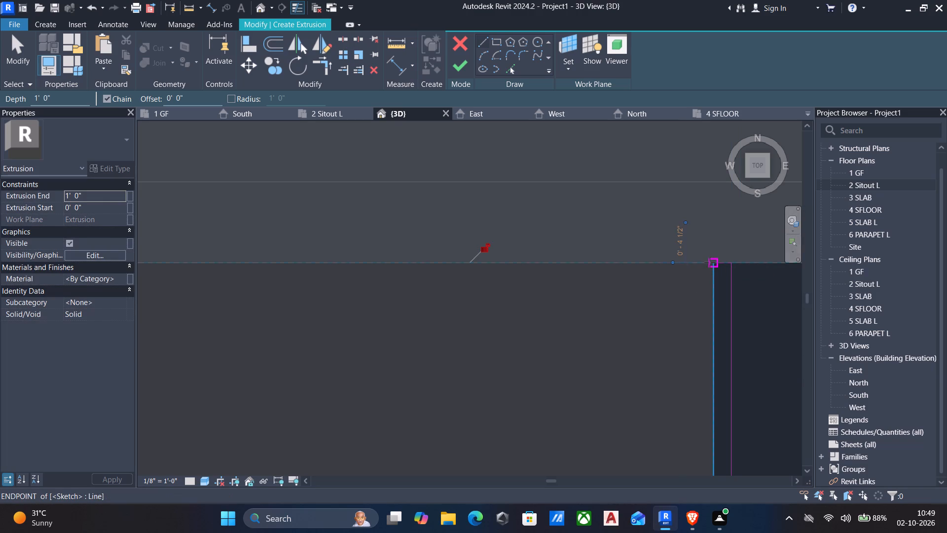
pyautogui.press('Escape')
pyautogui.scroll(-5, 692, 287)
pyautogui.press('Escape')
pyautogui.moveTo(592, 339); pyautogui.dragTo(589, 323, button='middle')
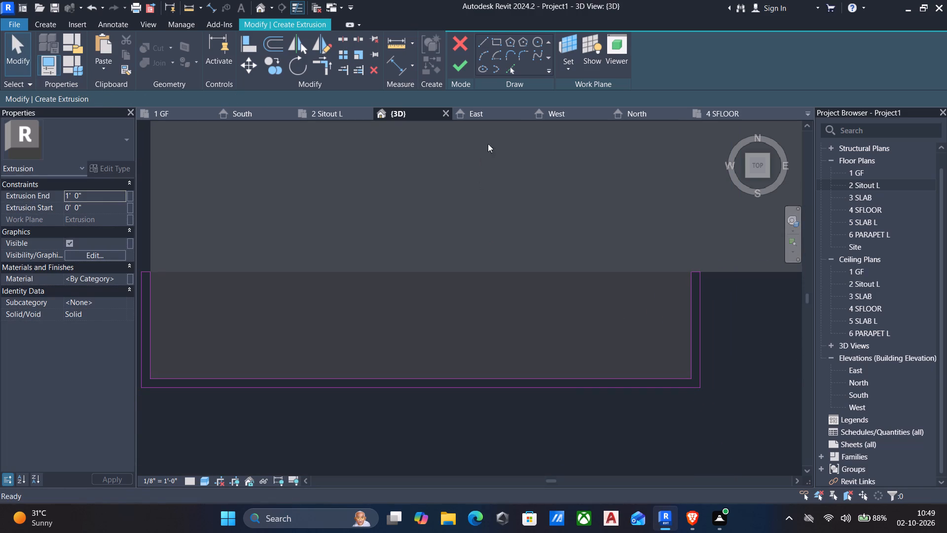
# Finish the U-shaped extrusion sketch and complete the in-place model.
pyautogui.click(465, 62)
pyautogui.scroll(-1, 487, 275)
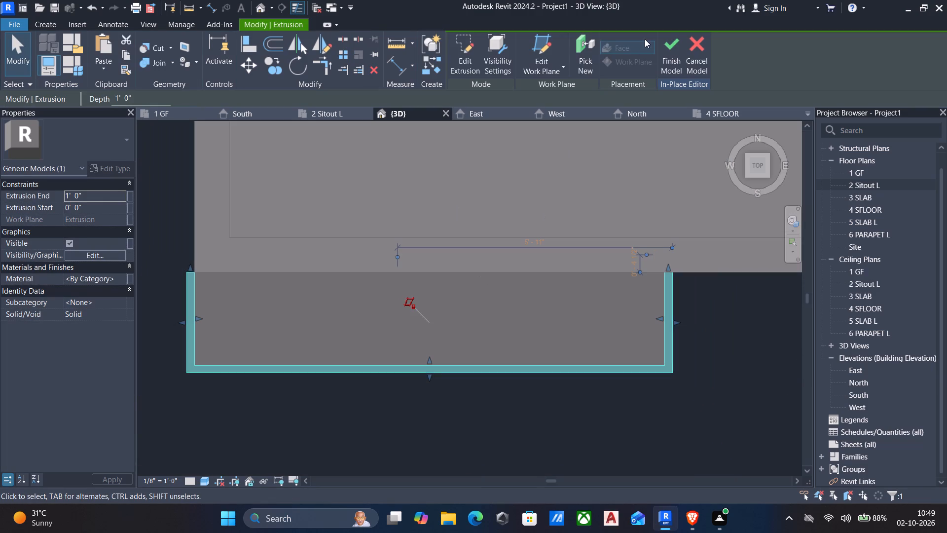
pyautogui.click(663, 57)
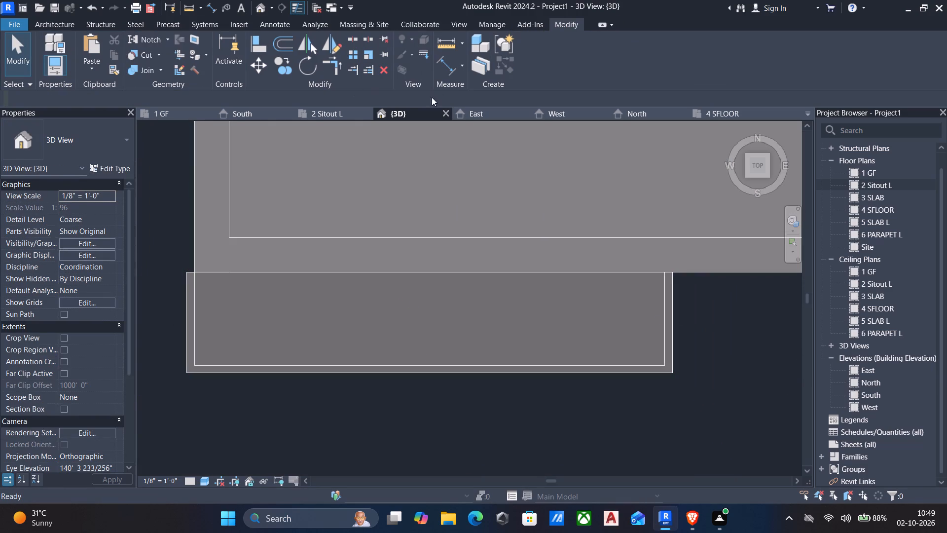
# In an angled 3D view of the wide ground-floor window, reopen the window frame's in-place model for editing.
pyautogui.click(401, 108)
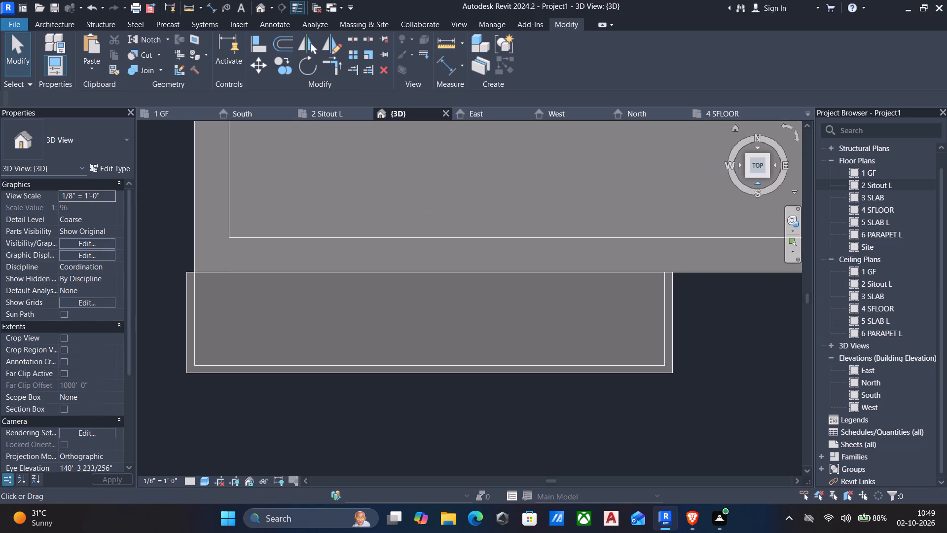
pyautogui.click(766, 176)
pyautogui.scroll(5, 465, 258)
pyautogui.scroll(6, 488, 336)
pyautogui.scroll(9, 427, 303)
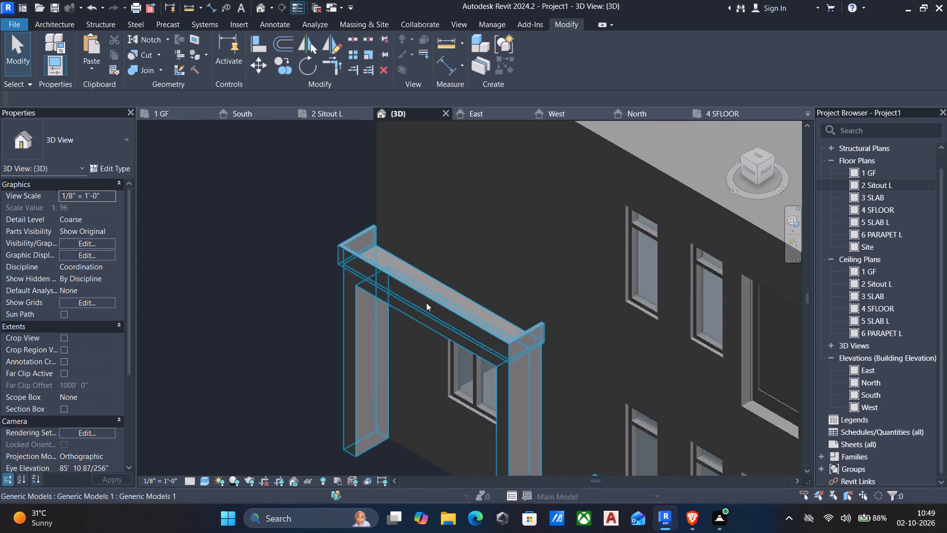
pyautogui.scroll(2, 426, 303)
pyautogui.scroll(-4, 511, 249)
pyautogui.keyDown('shift'); pyautogui.moveTo(502, 301); pyautogui.dragTo(554, 292, button='middle'); pyautogui.keyUp('shift')
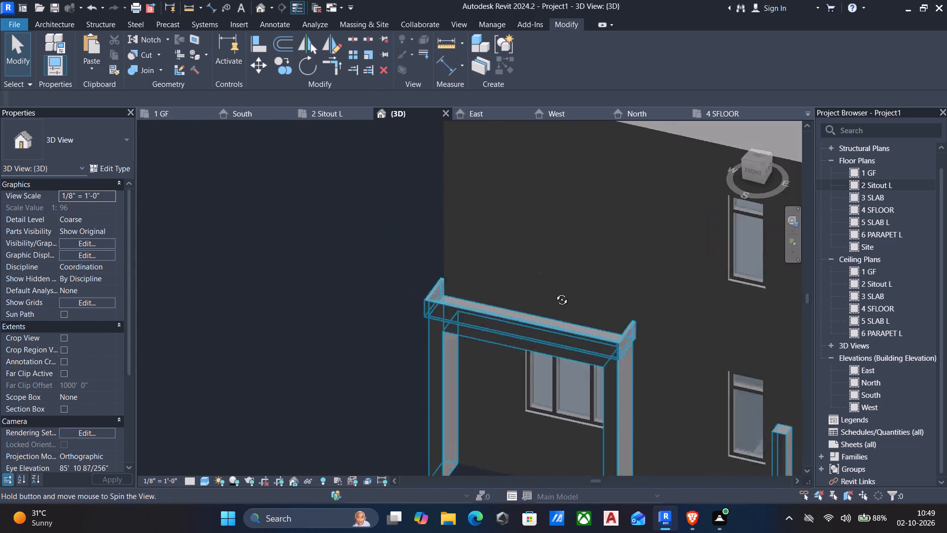
pyautogui.keyDown('shift'); pyautogui.moveTo(554, 292); pyautogui.dragTo(598, 173, button='middle'); pyautogui.keyUp('shift')
pyautogui.moveTo(600, 244); pyautogui.dragTo(527, 324, button='middle')
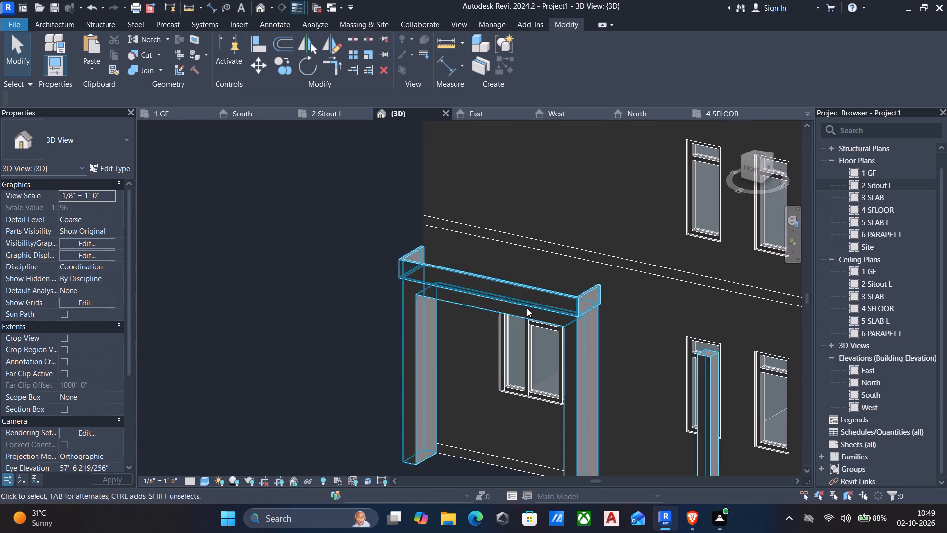
pyautogui.click(523, 285)
pyautogui.click(540, 76)
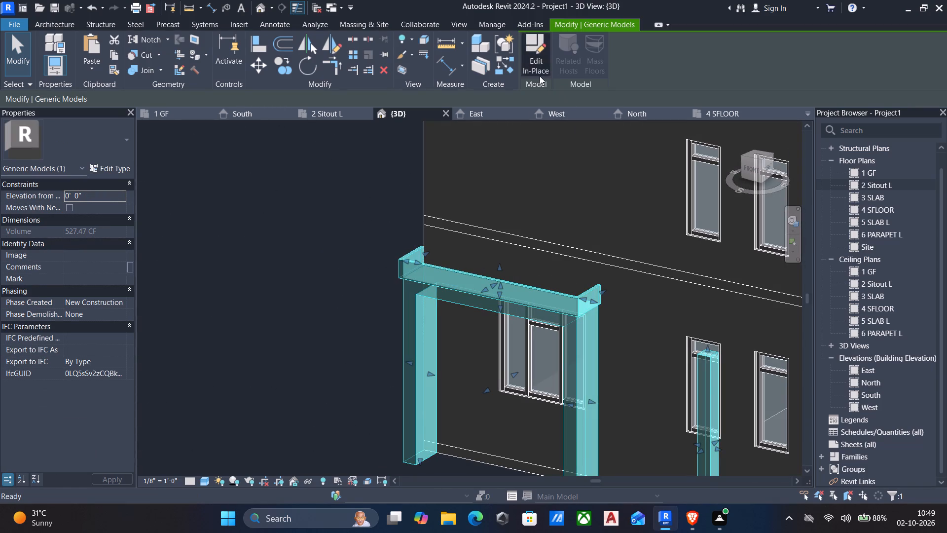
# Set the extrusion end of the U-shaped band on top of the window frame to 2".
pyautogui.click(479, 275)
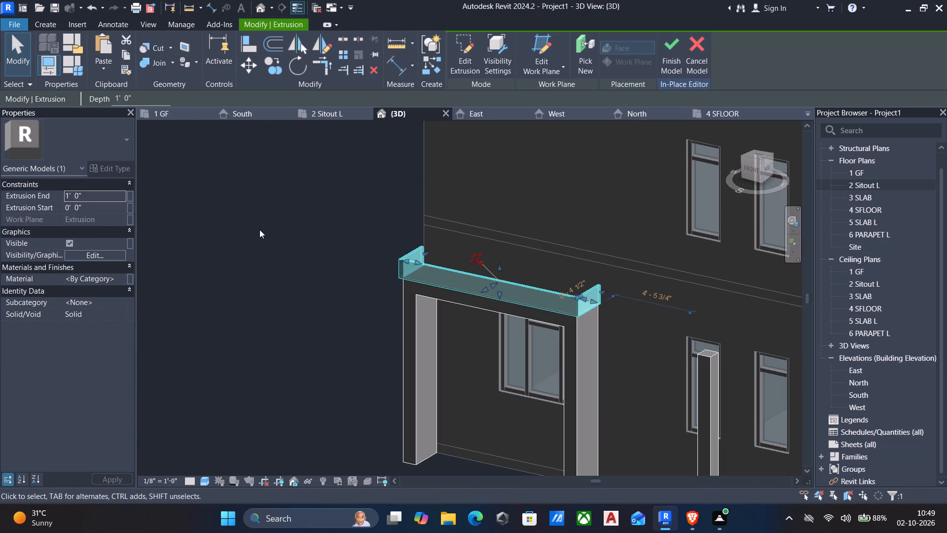
pyautogui.click(95, 195)
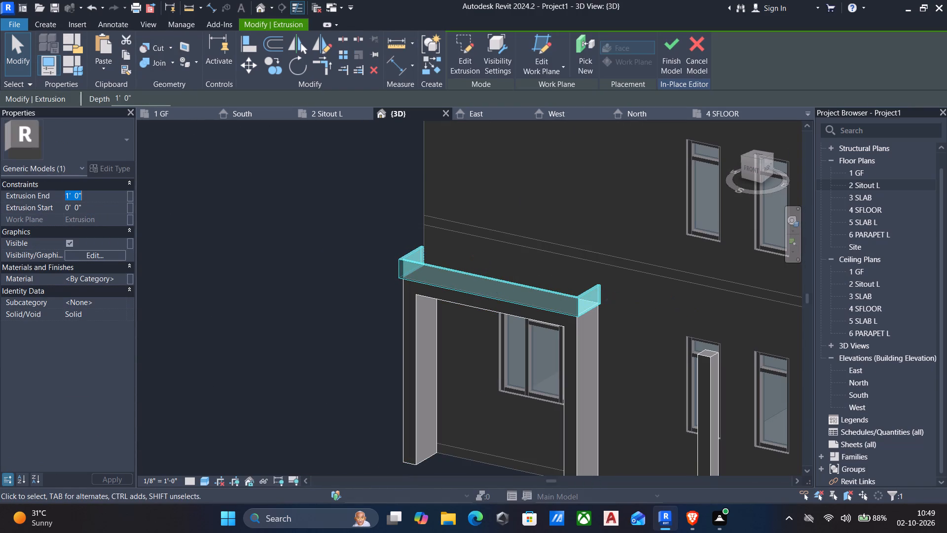
pyautogui.press('2')
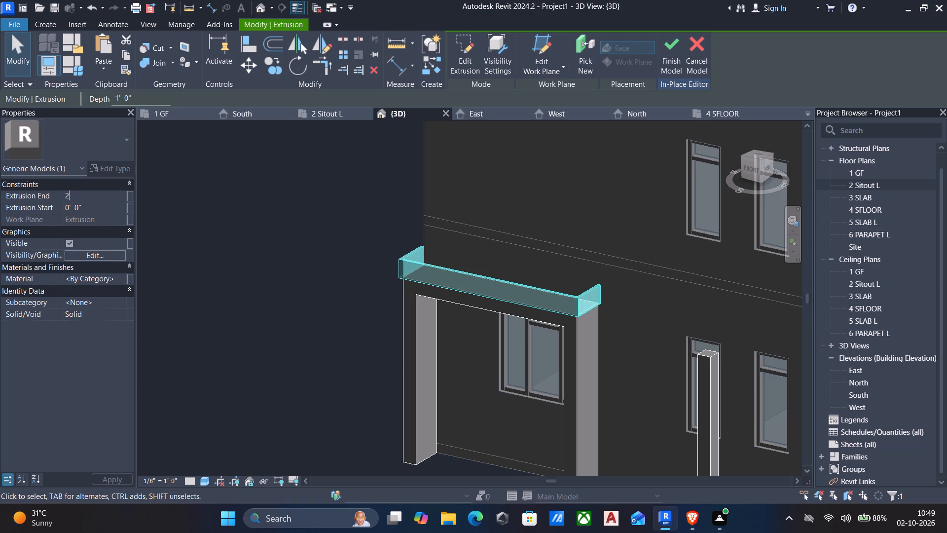
pyautogui.hotkey('shift', '"')
pyautogui.press('Return')
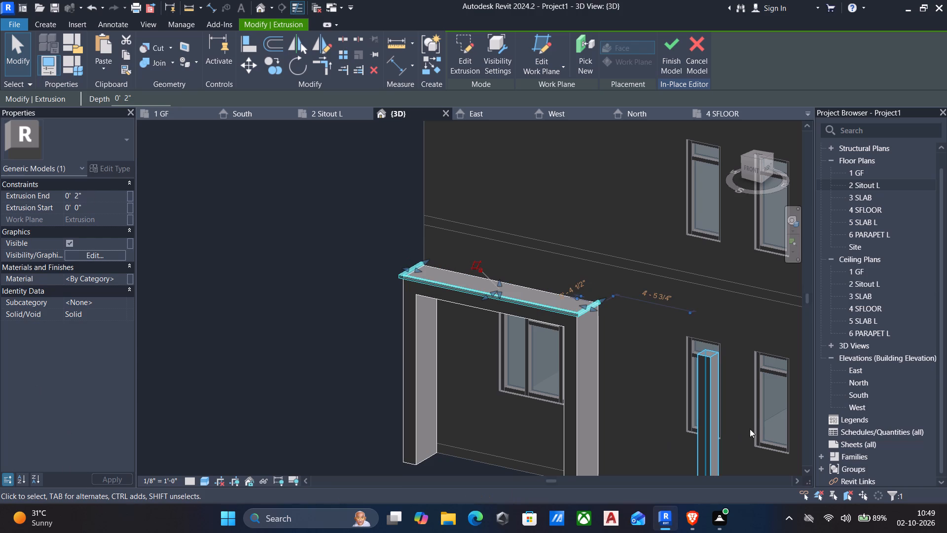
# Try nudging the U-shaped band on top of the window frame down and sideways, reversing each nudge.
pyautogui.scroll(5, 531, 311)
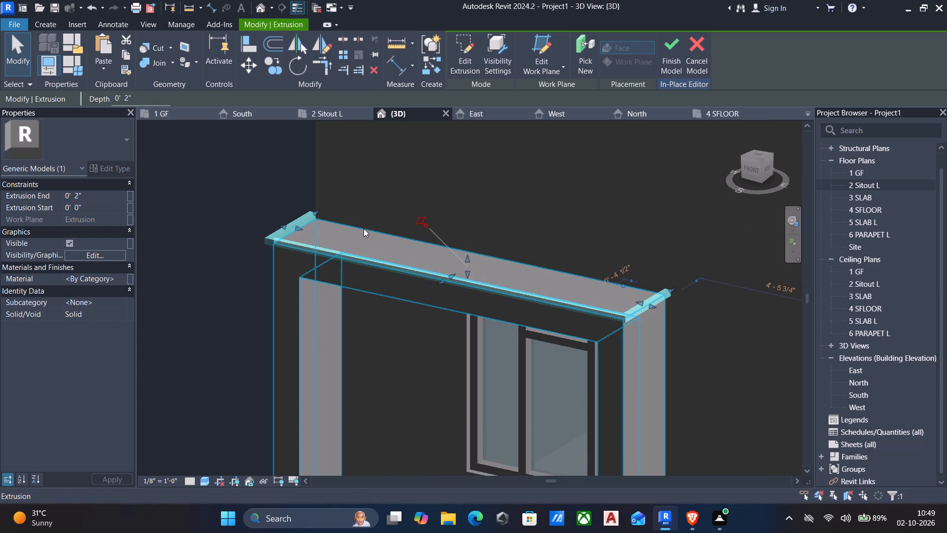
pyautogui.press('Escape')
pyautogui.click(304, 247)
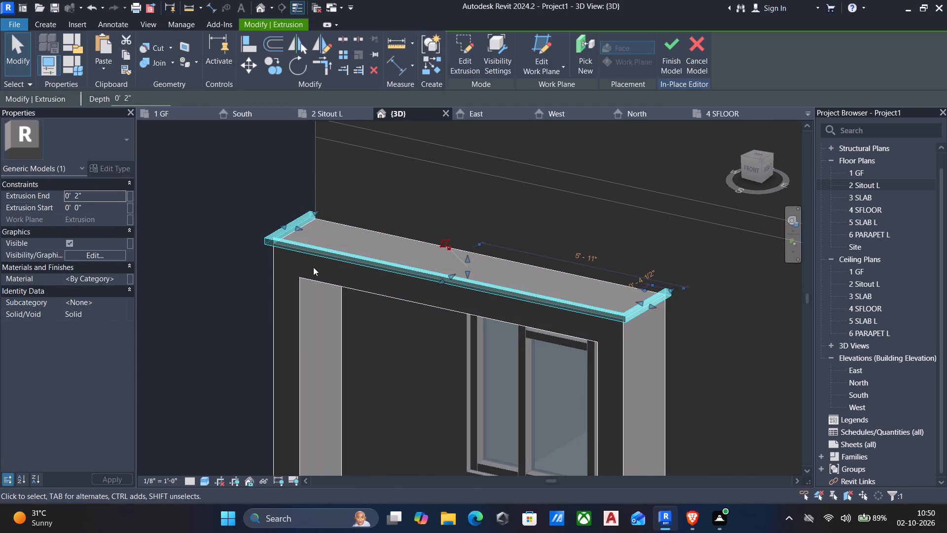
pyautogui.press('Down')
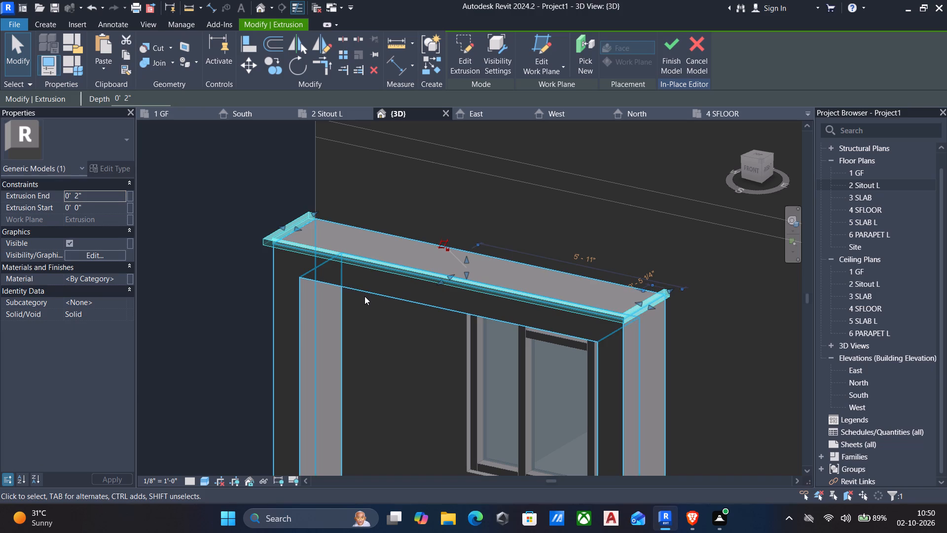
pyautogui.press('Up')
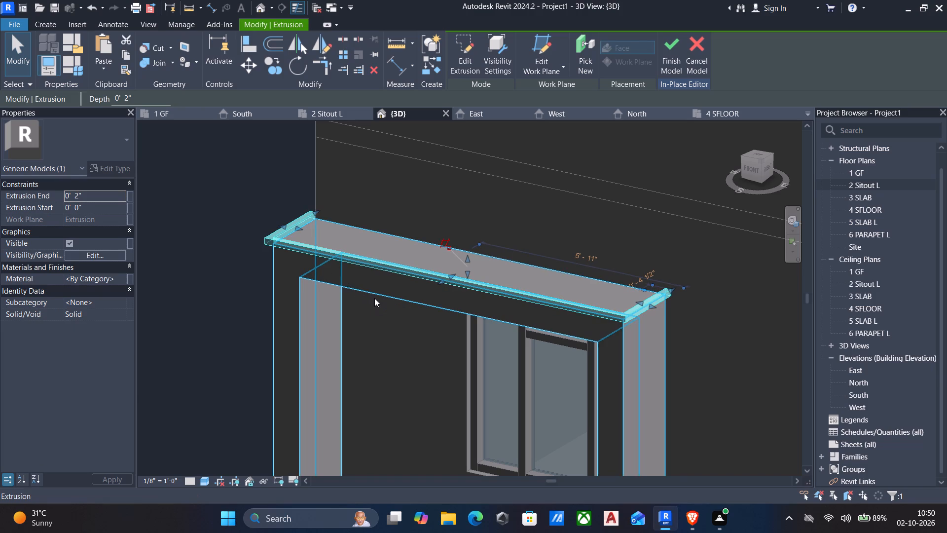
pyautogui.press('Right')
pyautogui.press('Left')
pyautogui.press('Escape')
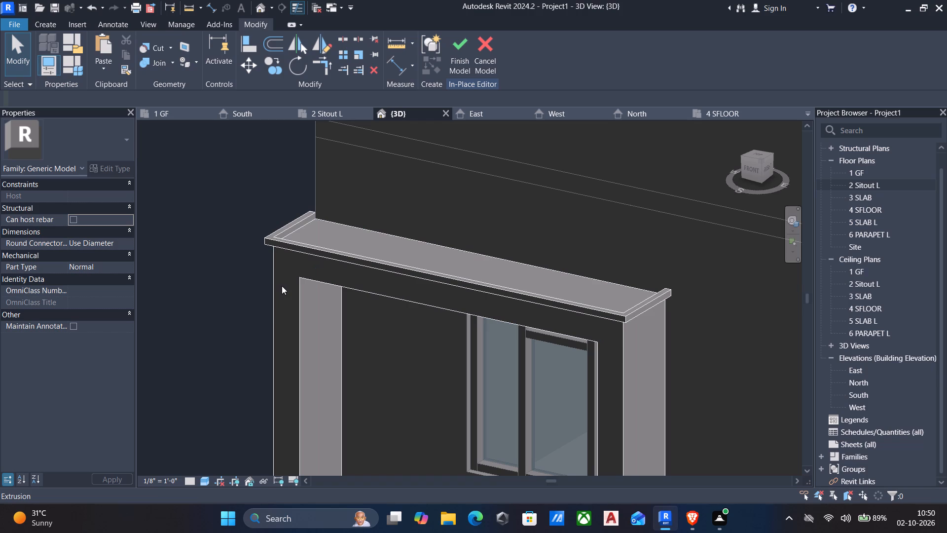
# Finish the window frame's in-place model.
pyautogui.click(454, 42)
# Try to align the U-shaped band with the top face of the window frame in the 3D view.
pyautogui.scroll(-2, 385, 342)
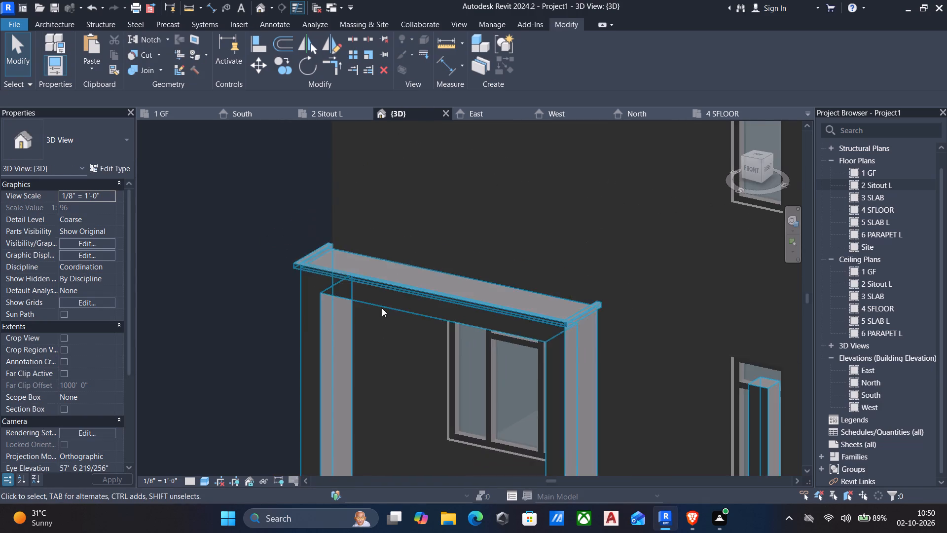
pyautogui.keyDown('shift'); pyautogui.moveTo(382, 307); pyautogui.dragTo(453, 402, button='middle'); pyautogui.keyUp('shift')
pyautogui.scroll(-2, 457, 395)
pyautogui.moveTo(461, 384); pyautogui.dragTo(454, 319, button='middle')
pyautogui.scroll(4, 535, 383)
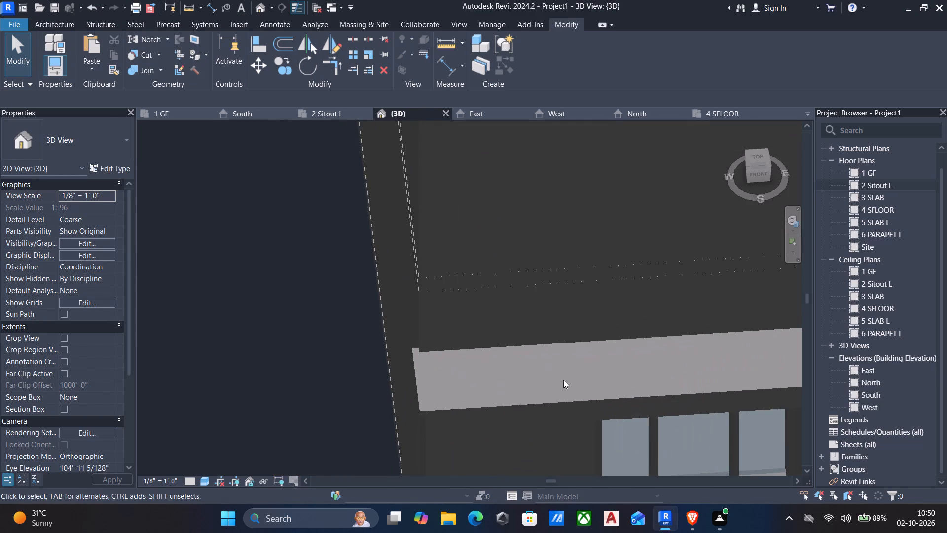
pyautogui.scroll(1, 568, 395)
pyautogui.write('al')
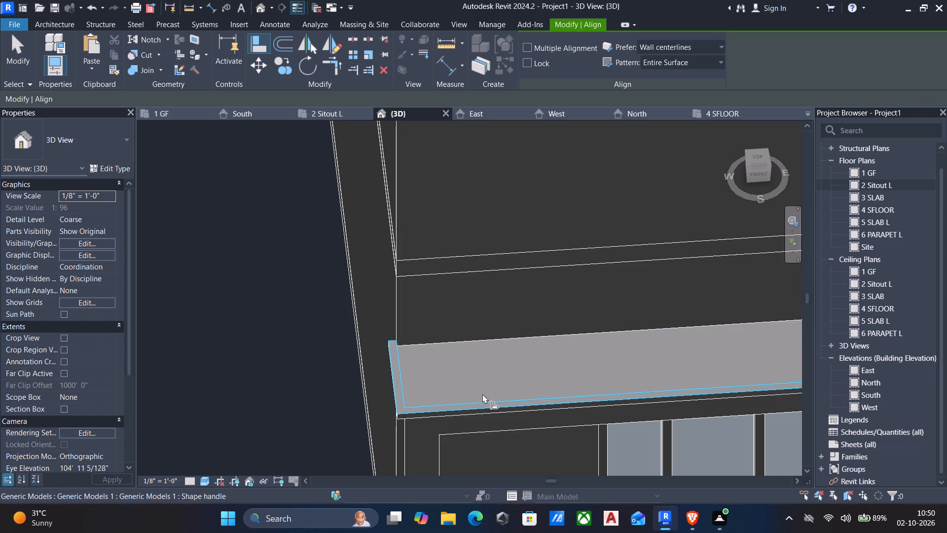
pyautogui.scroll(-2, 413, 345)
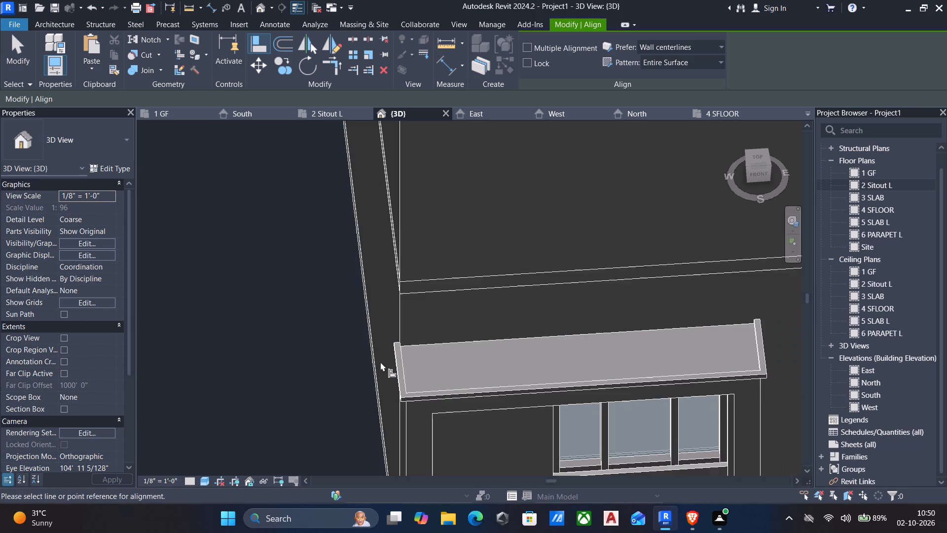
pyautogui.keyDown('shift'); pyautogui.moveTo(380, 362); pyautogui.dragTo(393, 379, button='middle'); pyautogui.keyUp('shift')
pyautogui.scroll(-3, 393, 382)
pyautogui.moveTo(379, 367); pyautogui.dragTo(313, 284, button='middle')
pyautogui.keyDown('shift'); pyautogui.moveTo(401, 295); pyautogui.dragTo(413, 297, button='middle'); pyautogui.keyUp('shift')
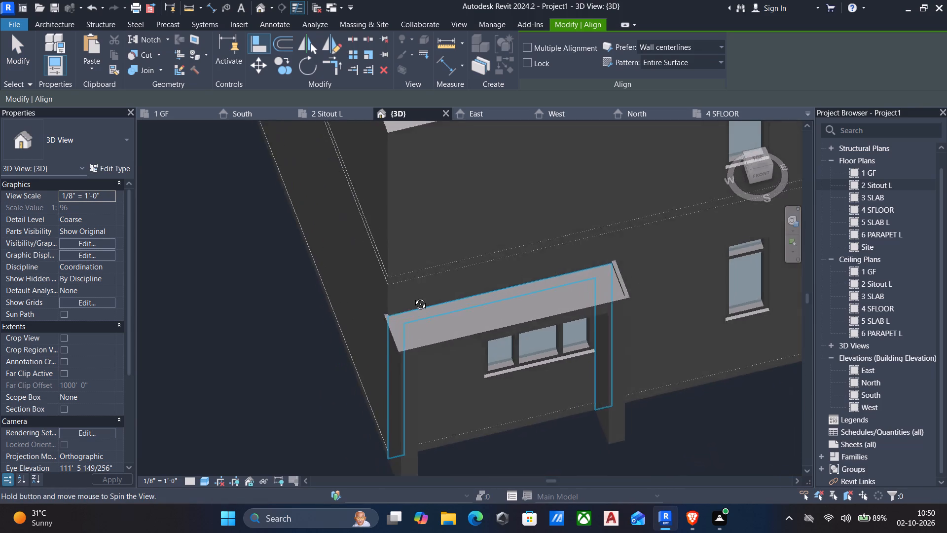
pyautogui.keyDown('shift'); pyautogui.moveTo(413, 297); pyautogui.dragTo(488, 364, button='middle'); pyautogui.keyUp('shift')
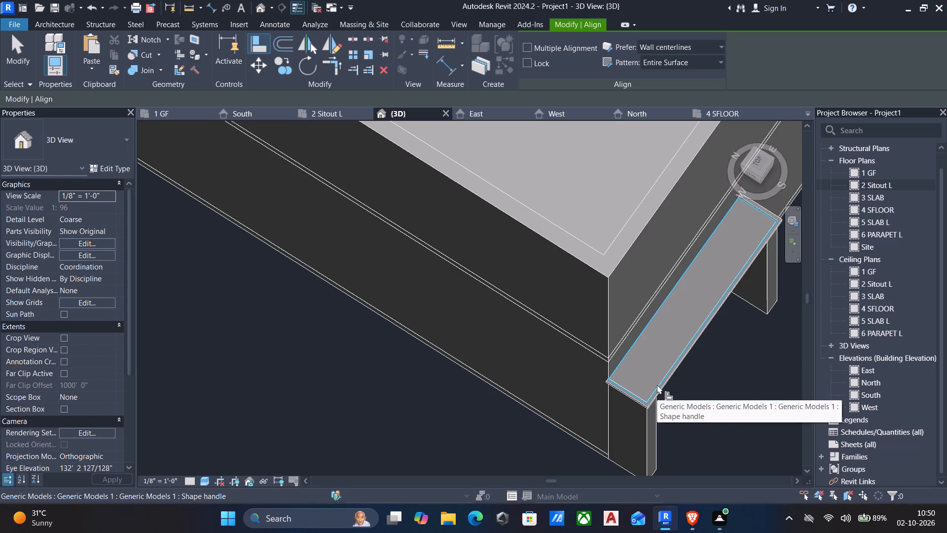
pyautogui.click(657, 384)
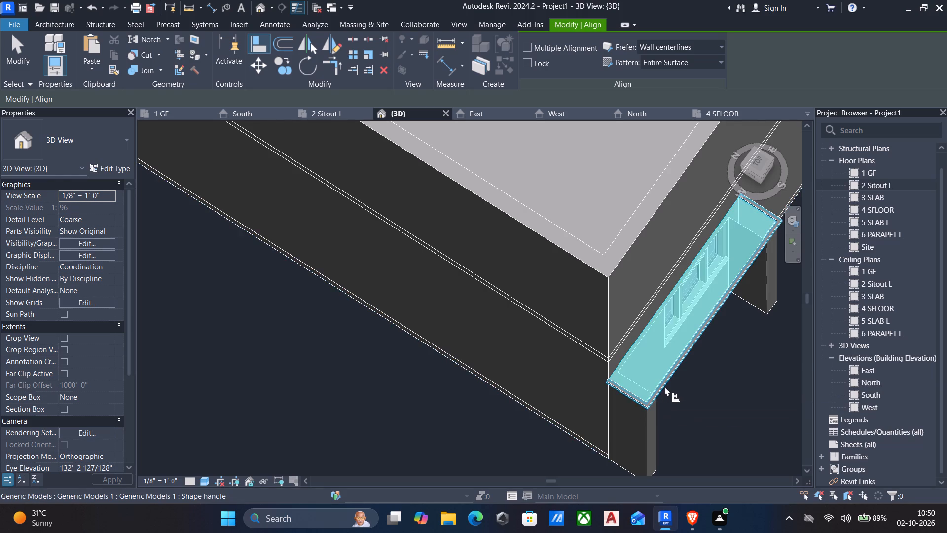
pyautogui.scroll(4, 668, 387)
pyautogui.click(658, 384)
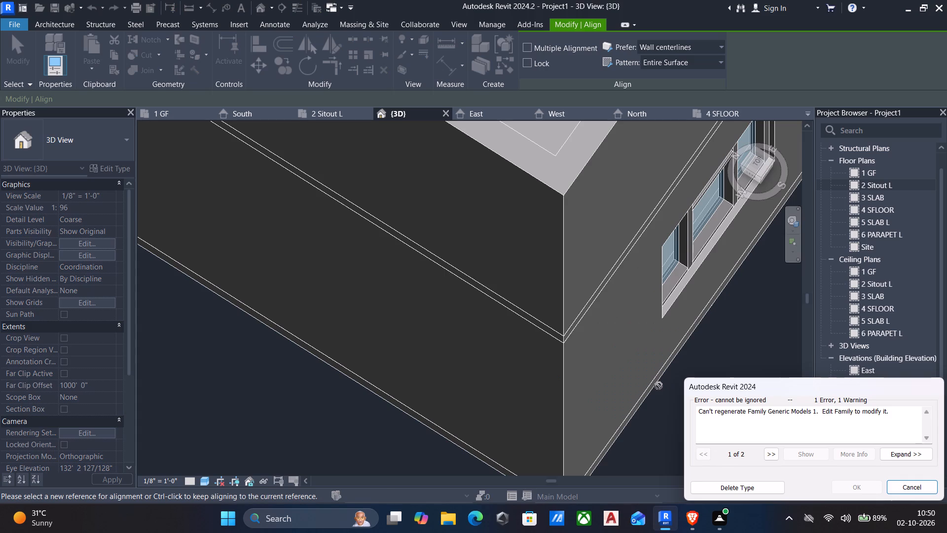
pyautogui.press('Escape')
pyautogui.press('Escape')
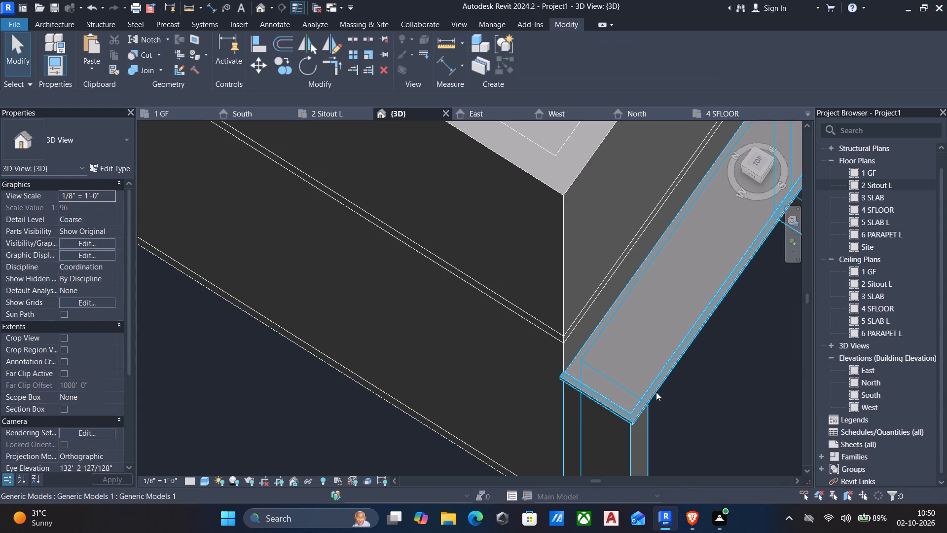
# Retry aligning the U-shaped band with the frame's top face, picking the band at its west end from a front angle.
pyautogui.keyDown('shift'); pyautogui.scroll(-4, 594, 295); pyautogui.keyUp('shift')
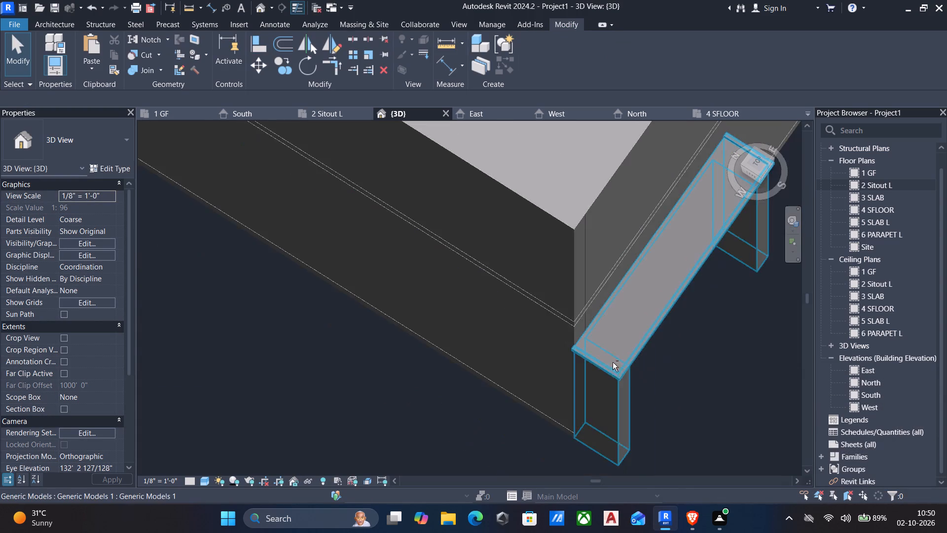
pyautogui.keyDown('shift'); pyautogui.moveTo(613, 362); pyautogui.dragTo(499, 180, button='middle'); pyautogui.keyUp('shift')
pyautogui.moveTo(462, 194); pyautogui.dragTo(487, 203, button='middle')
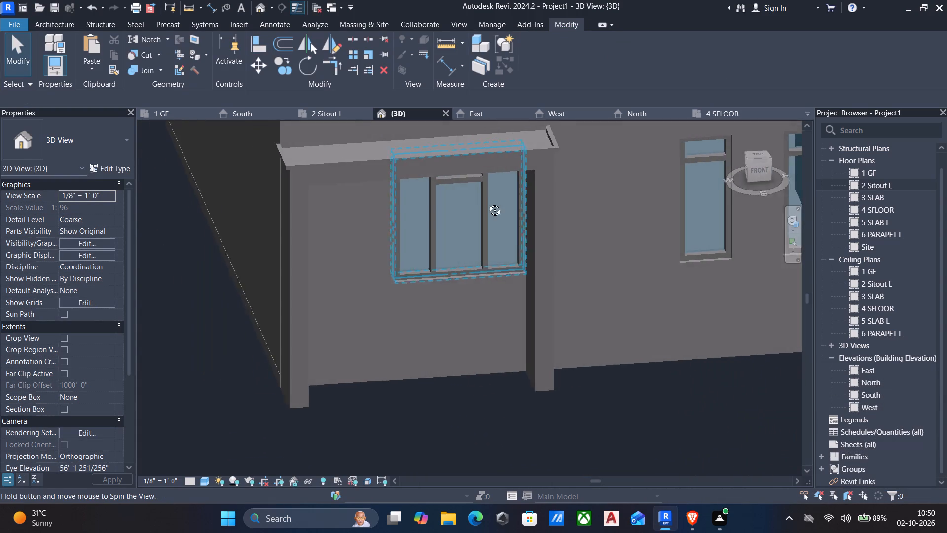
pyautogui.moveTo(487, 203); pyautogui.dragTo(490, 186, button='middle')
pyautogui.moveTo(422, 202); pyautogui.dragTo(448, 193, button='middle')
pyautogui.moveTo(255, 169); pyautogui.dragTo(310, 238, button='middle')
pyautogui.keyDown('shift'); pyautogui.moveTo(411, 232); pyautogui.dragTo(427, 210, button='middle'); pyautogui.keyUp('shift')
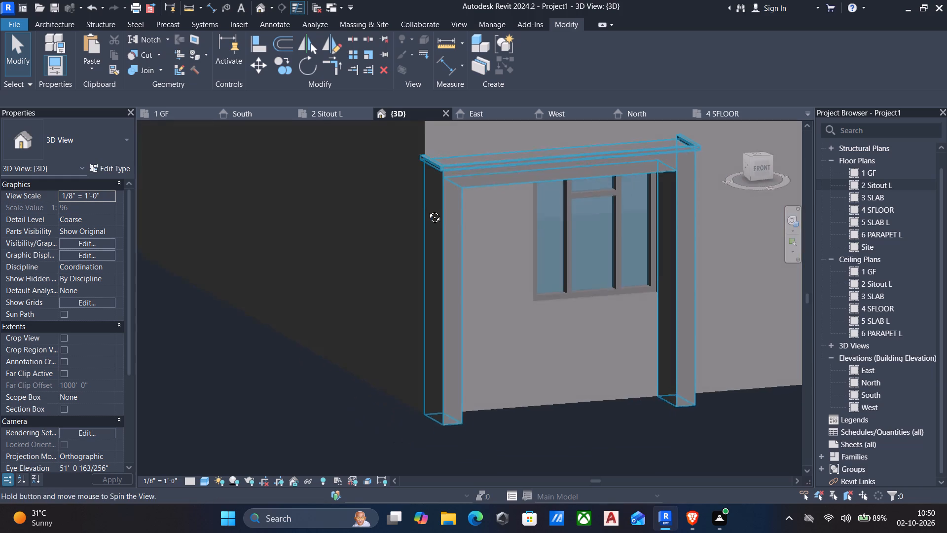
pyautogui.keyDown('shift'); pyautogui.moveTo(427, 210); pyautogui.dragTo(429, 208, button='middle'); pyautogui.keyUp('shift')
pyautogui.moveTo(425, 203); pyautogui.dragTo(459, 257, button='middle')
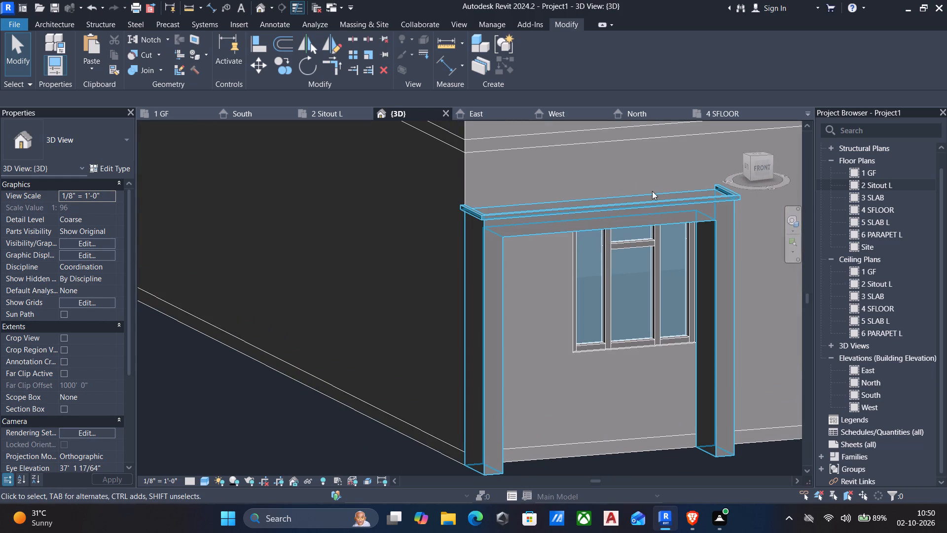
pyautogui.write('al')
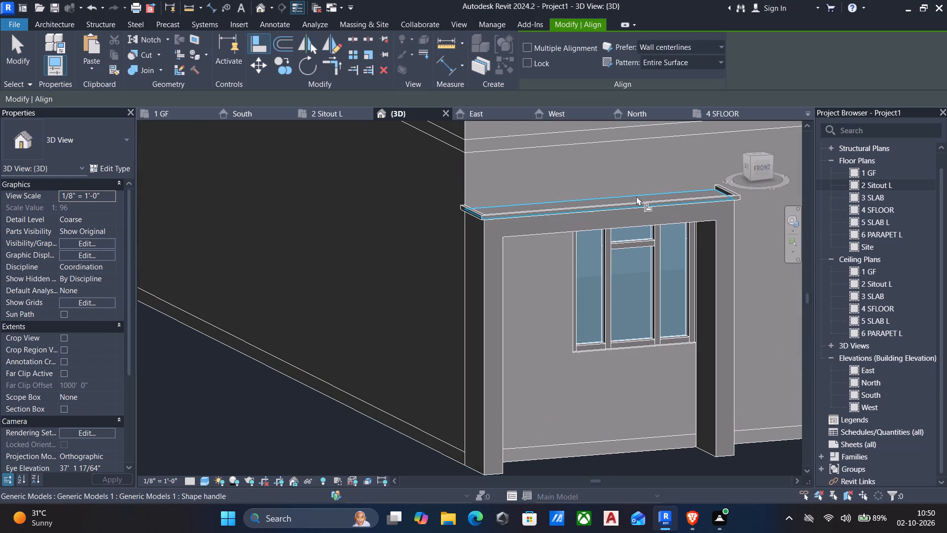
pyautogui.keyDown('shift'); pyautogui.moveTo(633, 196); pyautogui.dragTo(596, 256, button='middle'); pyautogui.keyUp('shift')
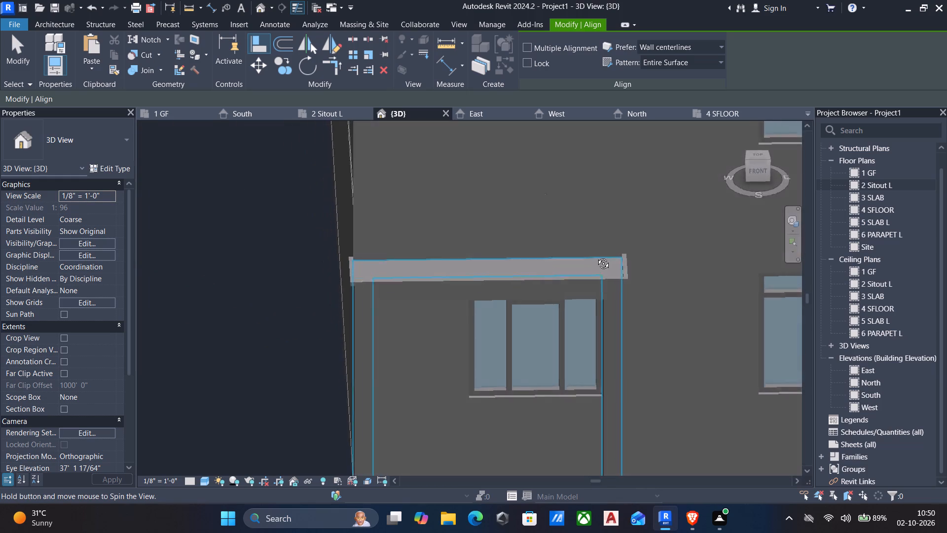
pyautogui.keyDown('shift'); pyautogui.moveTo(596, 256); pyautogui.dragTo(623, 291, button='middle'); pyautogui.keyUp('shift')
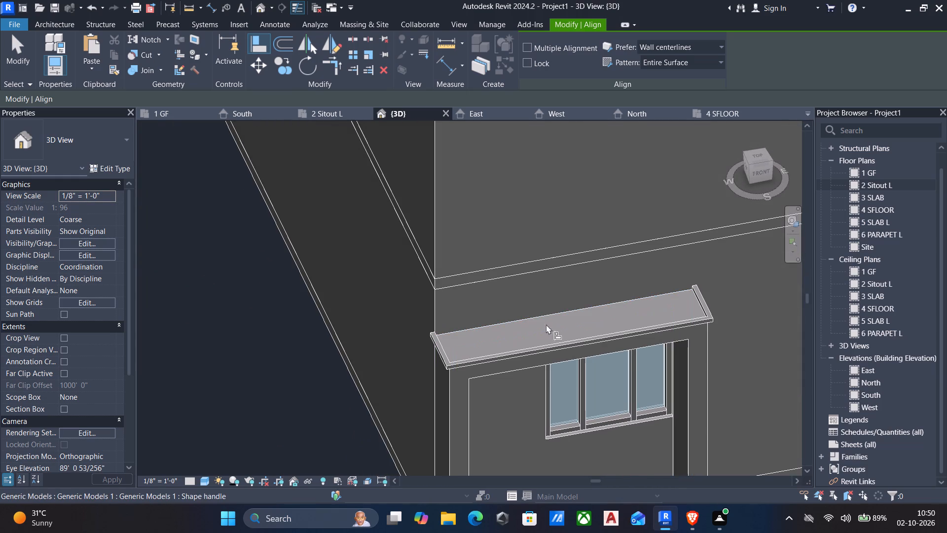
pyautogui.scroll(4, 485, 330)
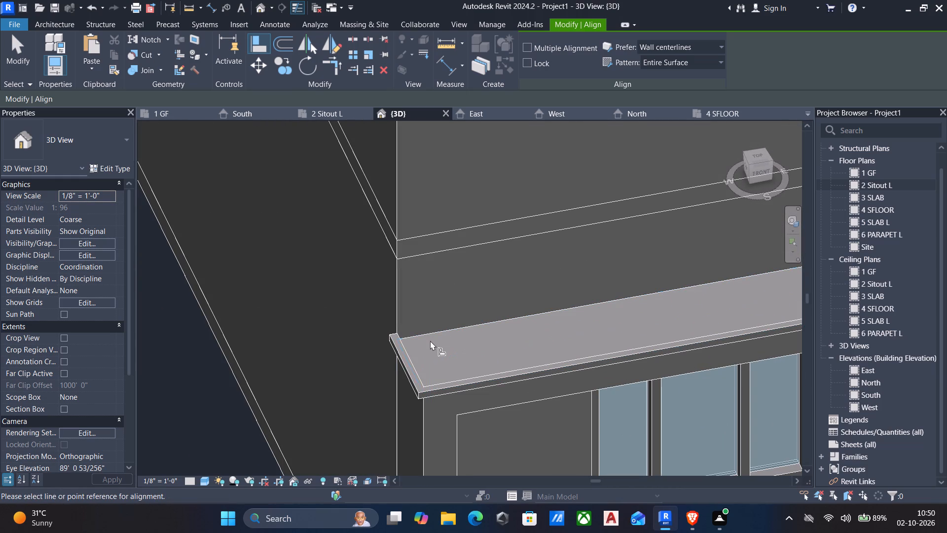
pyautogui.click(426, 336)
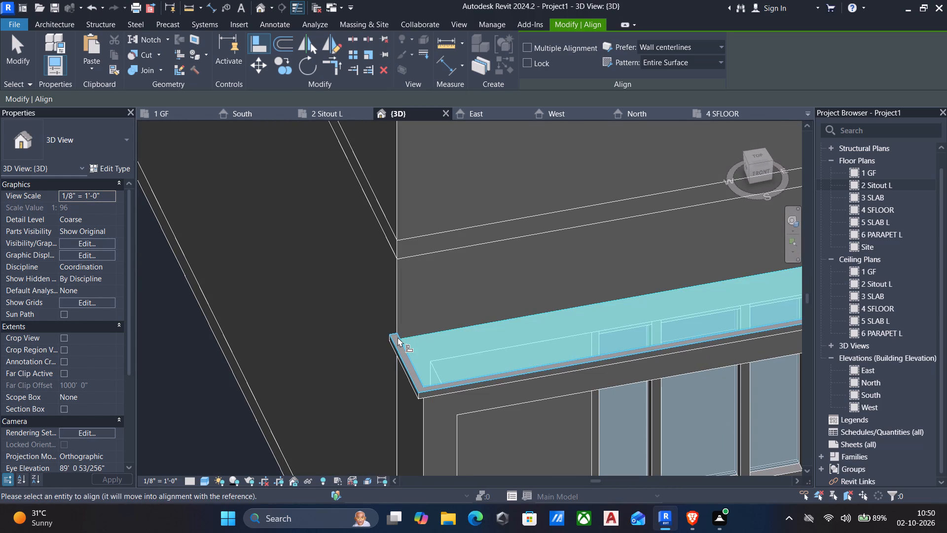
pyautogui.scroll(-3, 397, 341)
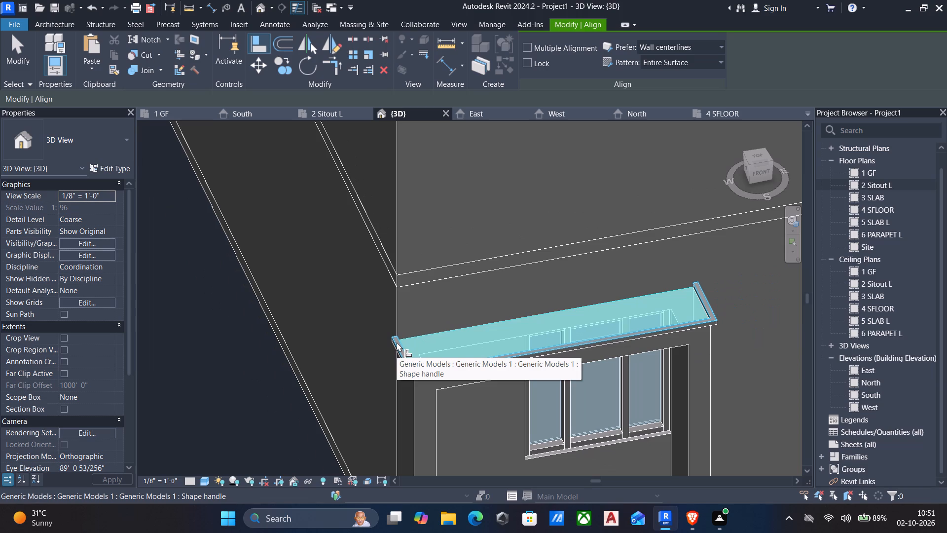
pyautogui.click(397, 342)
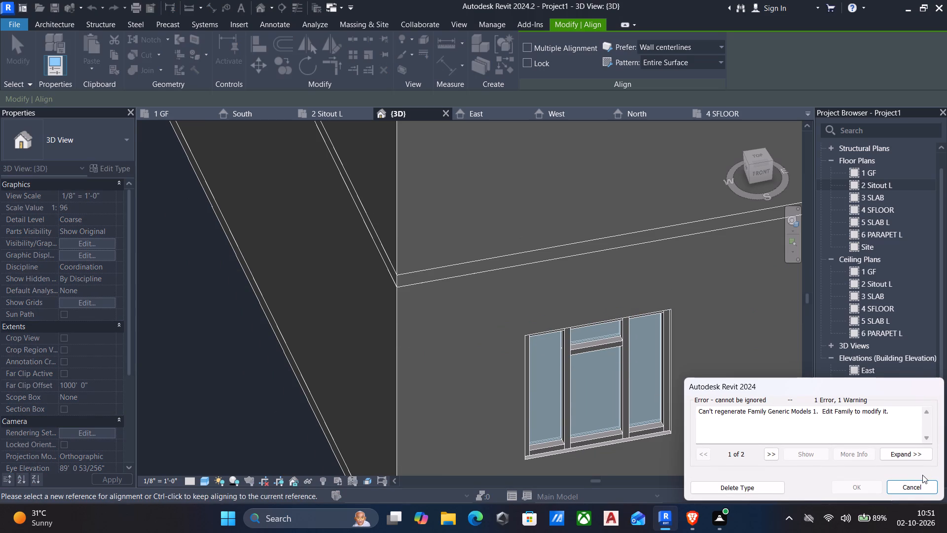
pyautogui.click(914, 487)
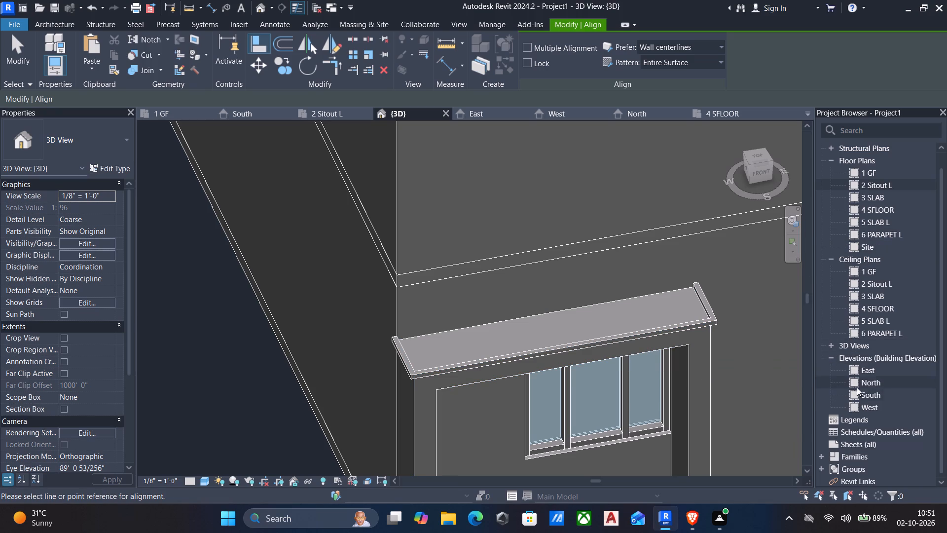
# Open the East elevation and reopen the window frame's in-place model for editing.
pyautogui.doubleClick(870, 373)
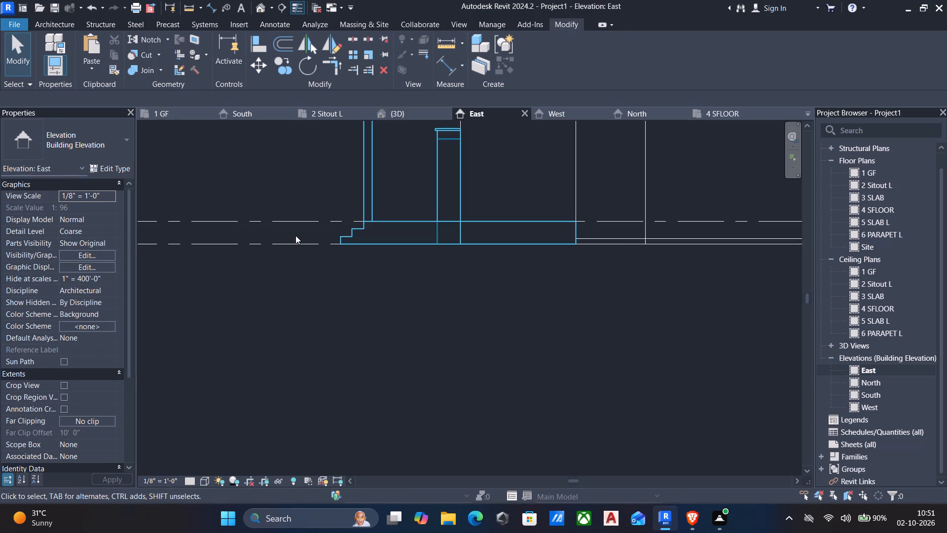
pyautogui.moveTo(323, 233); pyautogui.dragTo(320, 290, button='middle')
pyautogui.scroll(4, 437, 183)
pyautogui.press('Escape')
pyautogui.click(448, 187)
pyautogui.scroll(3, 447, 186)
pyautogui.press('Escape')
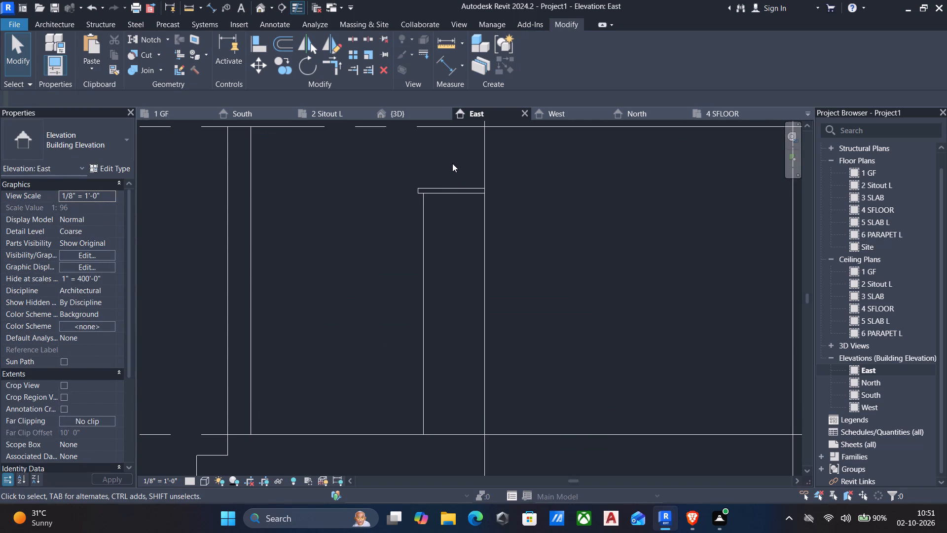
pyautogui.click(439, 189)
pyautogui.click(528, 61)
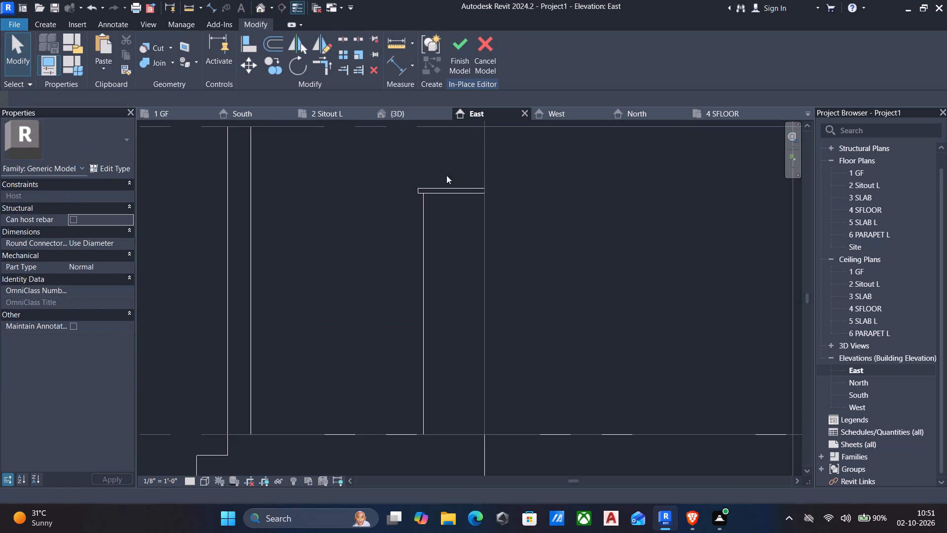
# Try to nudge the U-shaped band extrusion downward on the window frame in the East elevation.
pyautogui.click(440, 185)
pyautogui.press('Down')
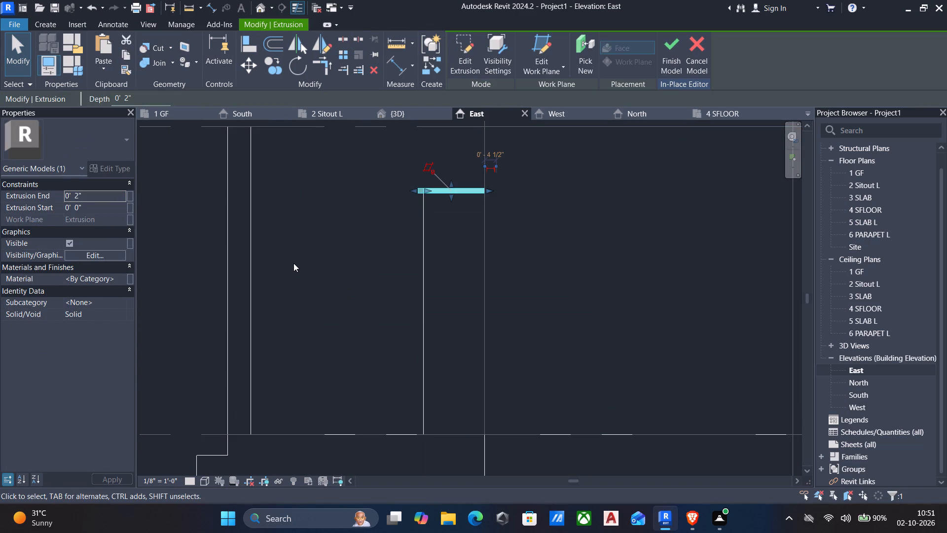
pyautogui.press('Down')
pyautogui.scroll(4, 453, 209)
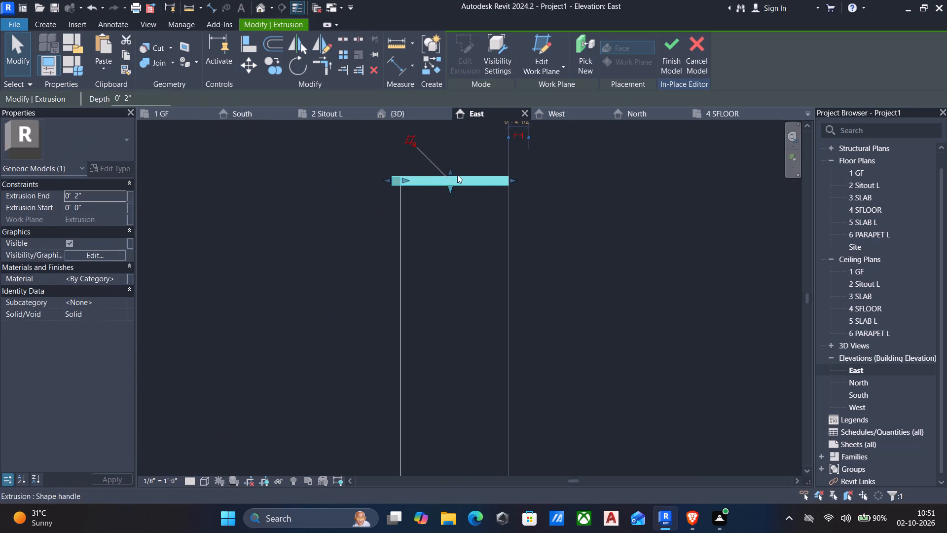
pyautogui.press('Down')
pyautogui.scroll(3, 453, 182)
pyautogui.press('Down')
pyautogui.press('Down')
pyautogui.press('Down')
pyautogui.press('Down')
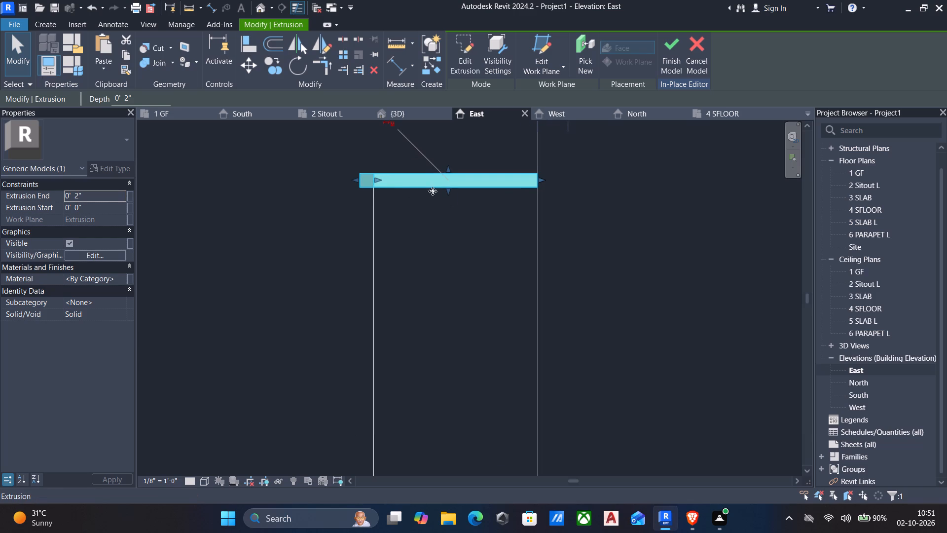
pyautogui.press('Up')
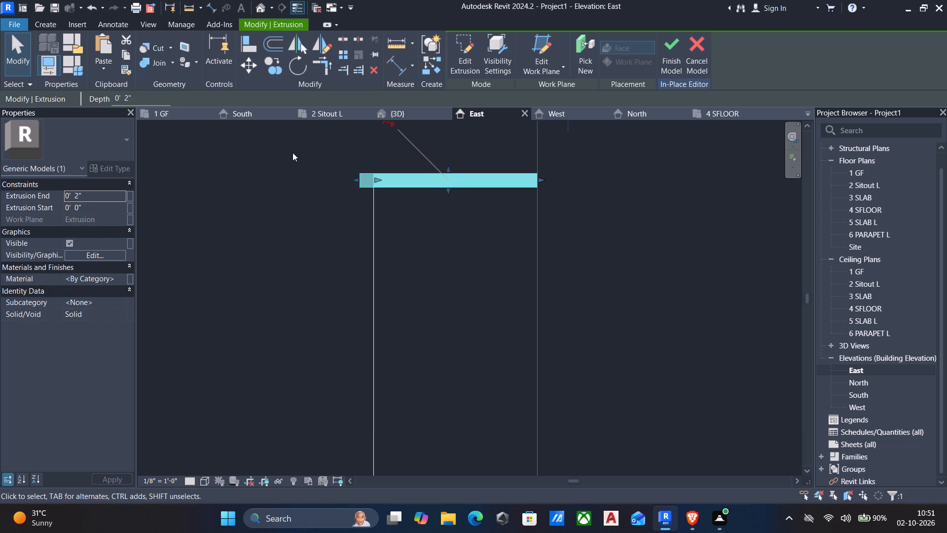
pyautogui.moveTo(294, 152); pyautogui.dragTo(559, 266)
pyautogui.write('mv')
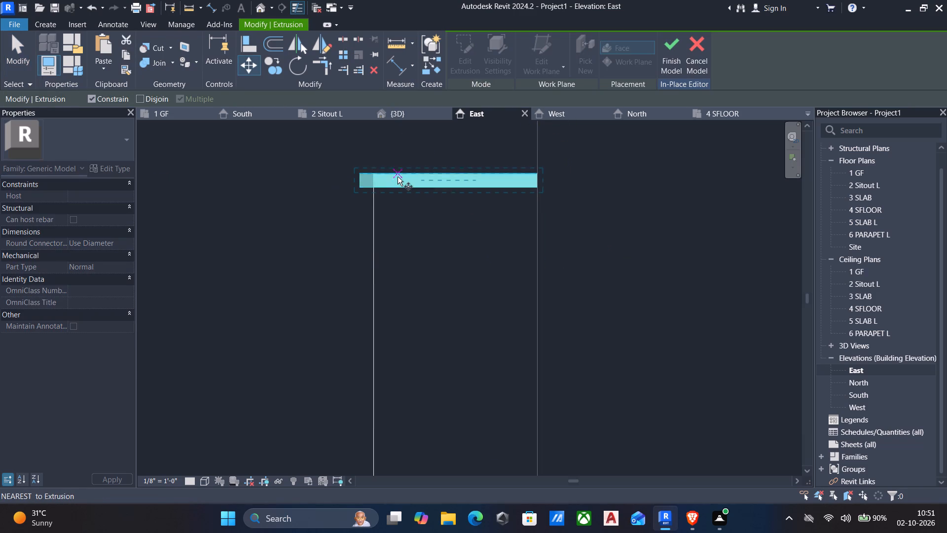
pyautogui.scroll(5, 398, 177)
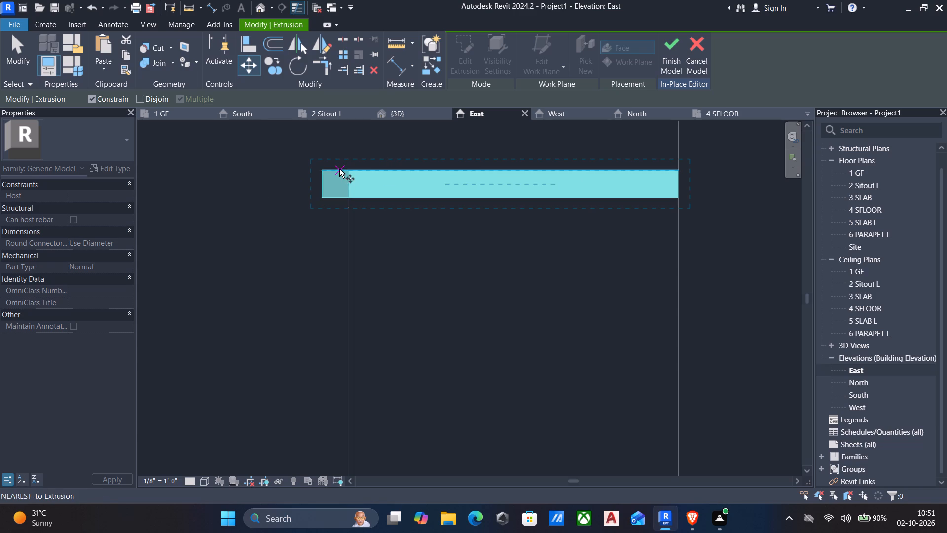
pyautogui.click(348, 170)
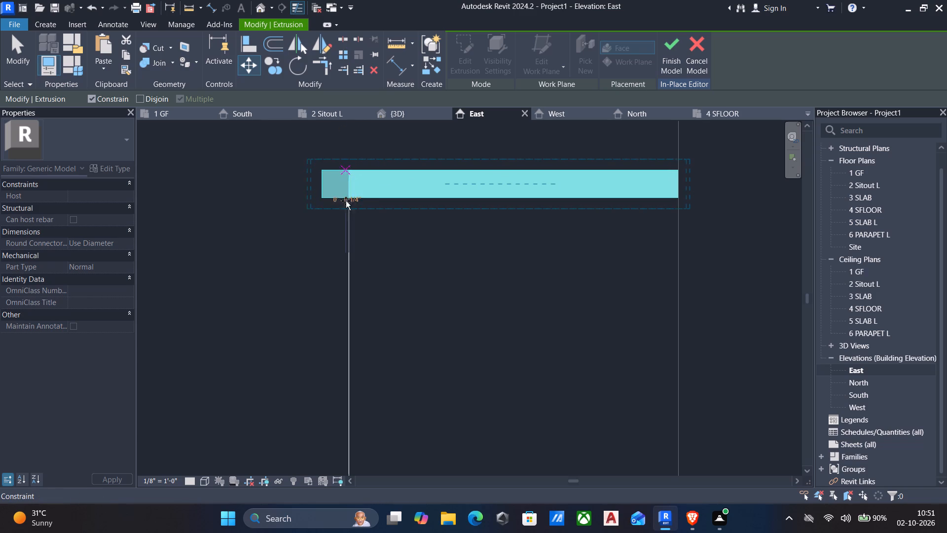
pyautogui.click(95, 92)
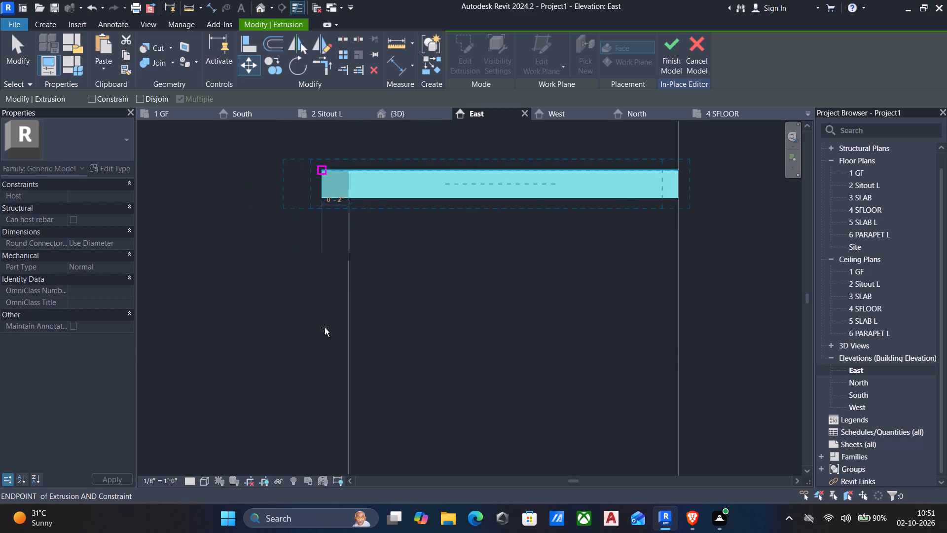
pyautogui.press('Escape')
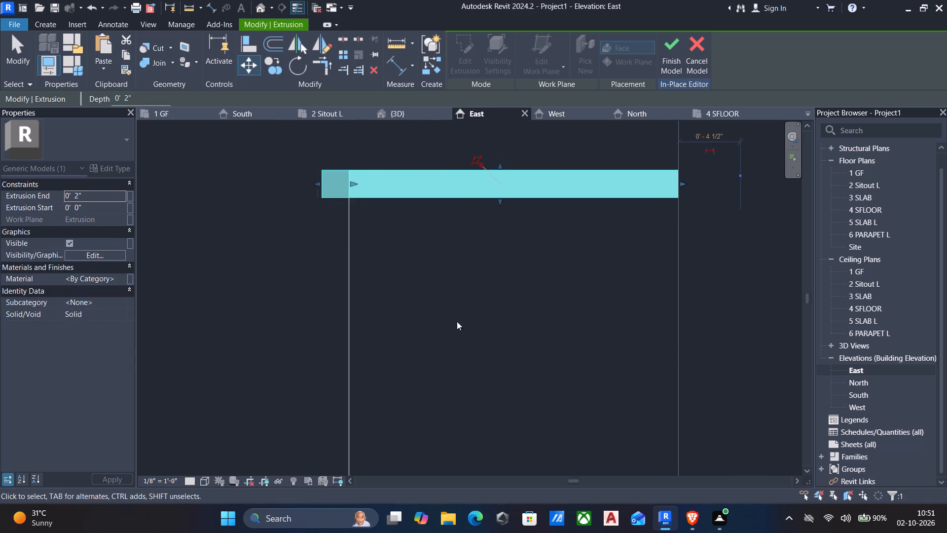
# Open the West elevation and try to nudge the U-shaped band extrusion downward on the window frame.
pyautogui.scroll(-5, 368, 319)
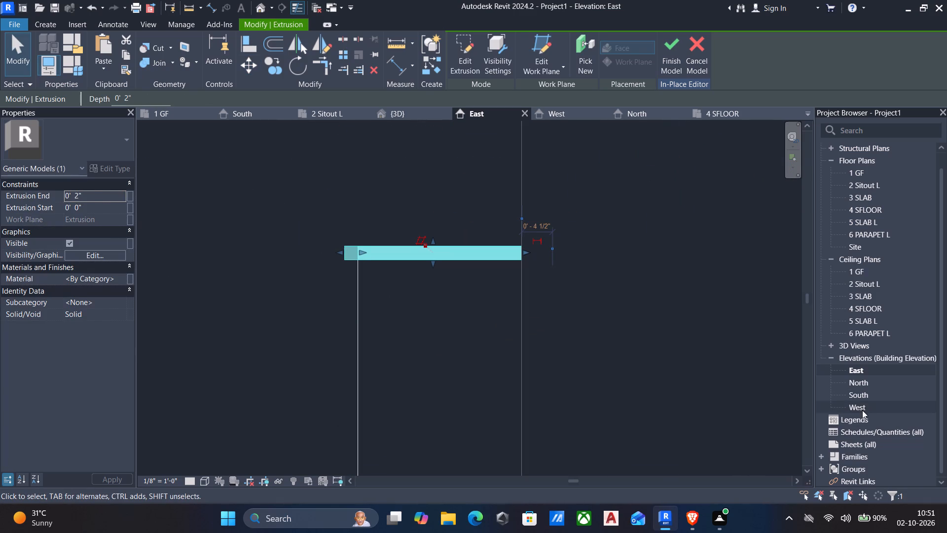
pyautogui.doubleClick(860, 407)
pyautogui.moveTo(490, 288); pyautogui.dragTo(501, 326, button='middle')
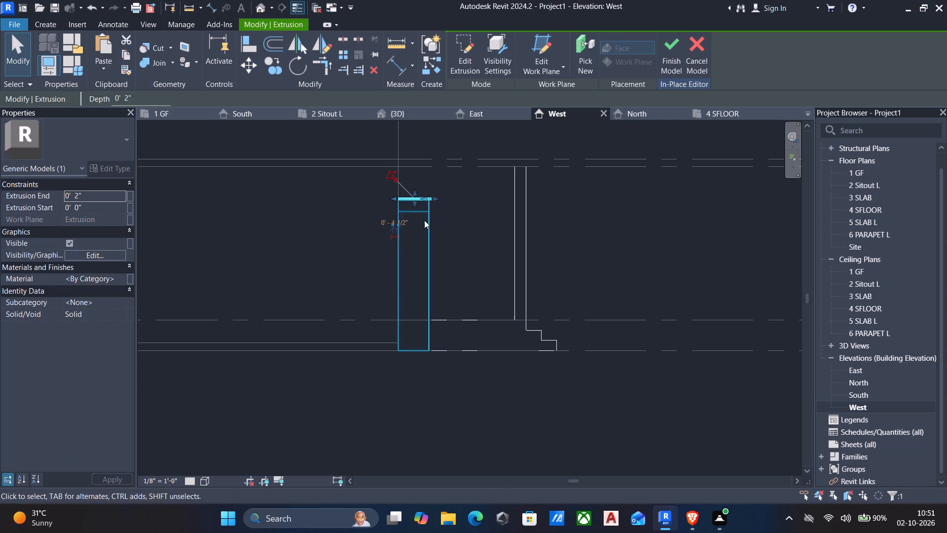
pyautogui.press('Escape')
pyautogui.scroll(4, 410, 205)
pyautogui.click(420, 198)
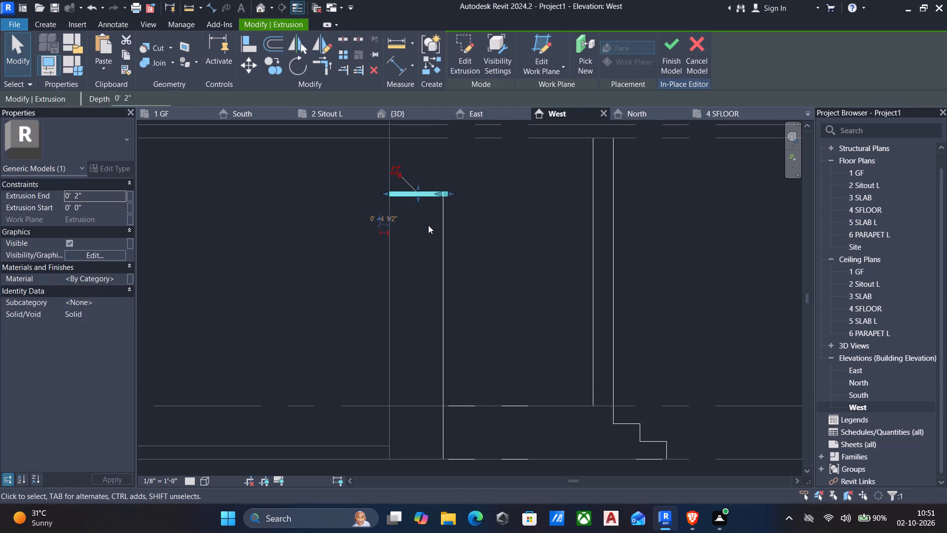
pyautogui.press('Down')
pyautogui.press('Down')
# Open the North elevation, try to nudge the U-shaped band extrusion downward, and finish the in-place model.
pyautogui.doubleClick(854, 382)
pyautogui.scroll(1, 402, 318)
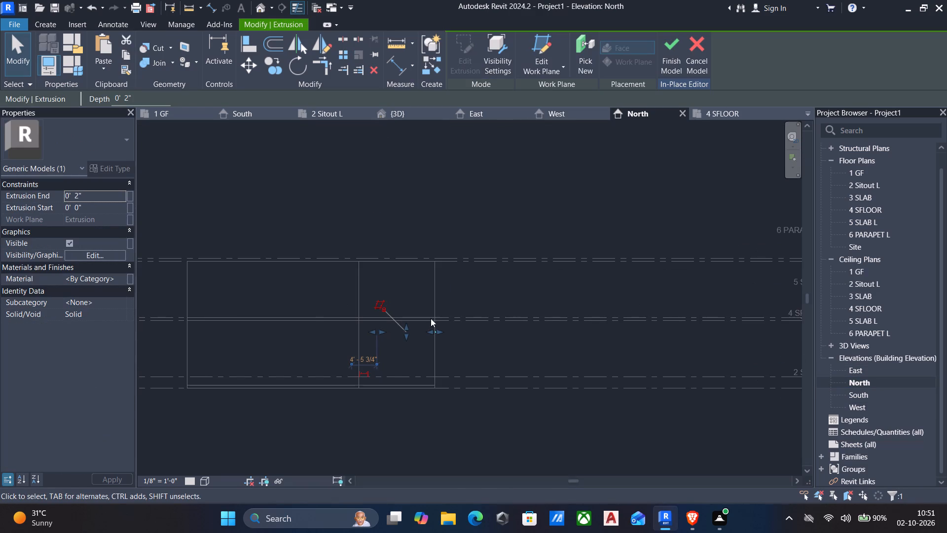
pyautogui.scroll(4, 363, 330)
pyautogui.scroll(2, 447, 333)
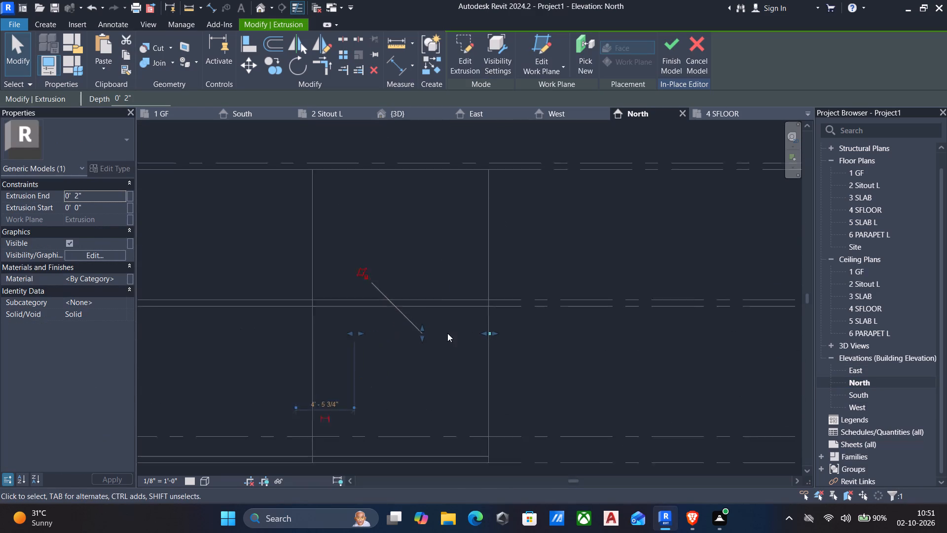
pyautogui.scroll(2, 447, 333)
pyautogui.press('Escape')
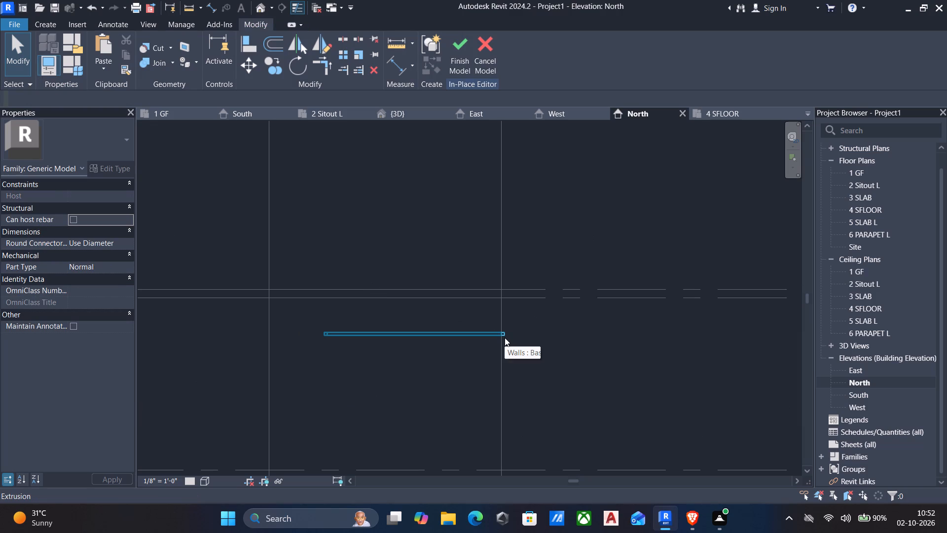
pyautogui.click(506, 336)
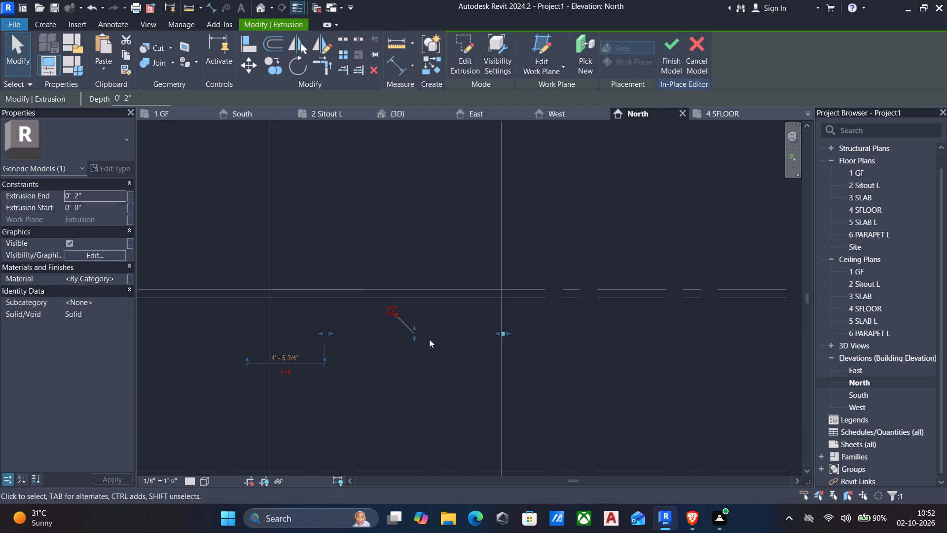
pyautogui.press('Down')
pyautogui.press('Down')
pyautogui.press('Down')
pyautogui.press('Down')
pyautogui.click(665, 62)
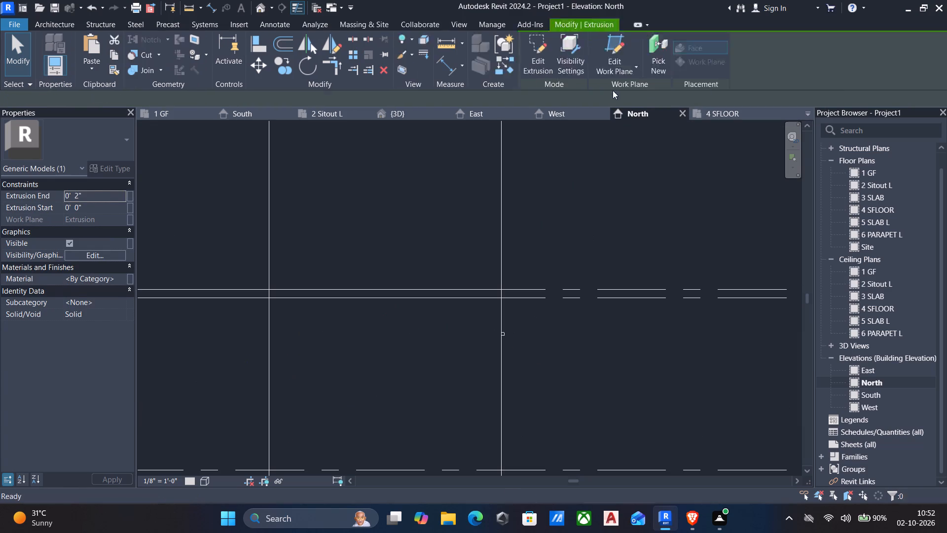
# Return to the 3D view and reopen the window frame's in-place model for editing.
pyautogui.click(418, 114)
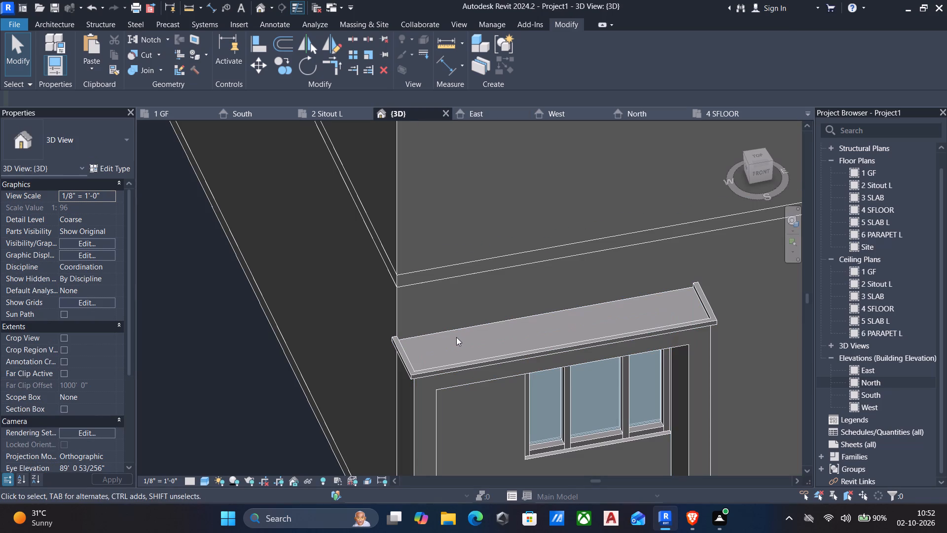
pyautogui.scroll(-3, 529, 288)
pyautogui.keyDown('shift'); pyautogui.moveTo(538, 297); pyautogui.dragTo(579, 275, button='middle'); pyautogui.keyUp('shift')
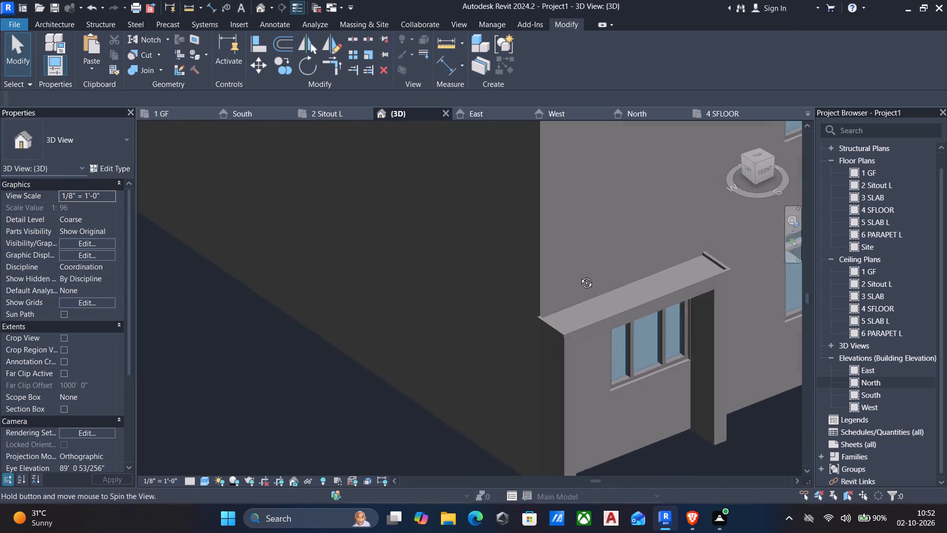
pyautogui.keyDown('shift'); pyautogui.moveTo(579, 275); pyautogui.dragTo(583, 273, button='middle'); pyautogui.keyUp('shift')
pyautogui.scroll(3, 581, 281)
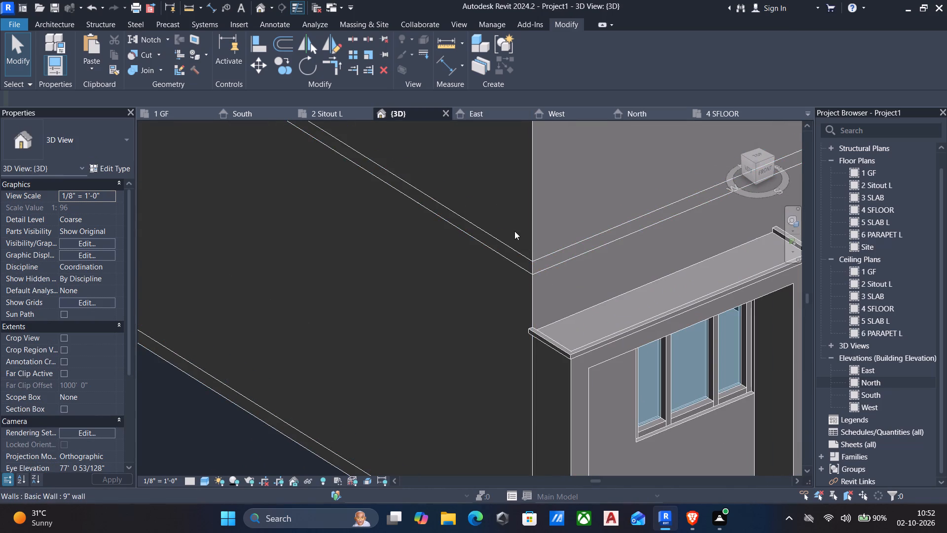
pyautogui.scroll(-3, 597, 286)
pyautogui.moveTo(604, 298); pyautogui.dragTo(545, 247, button='middle')
pyautogui.scroll(4, 536, 295)
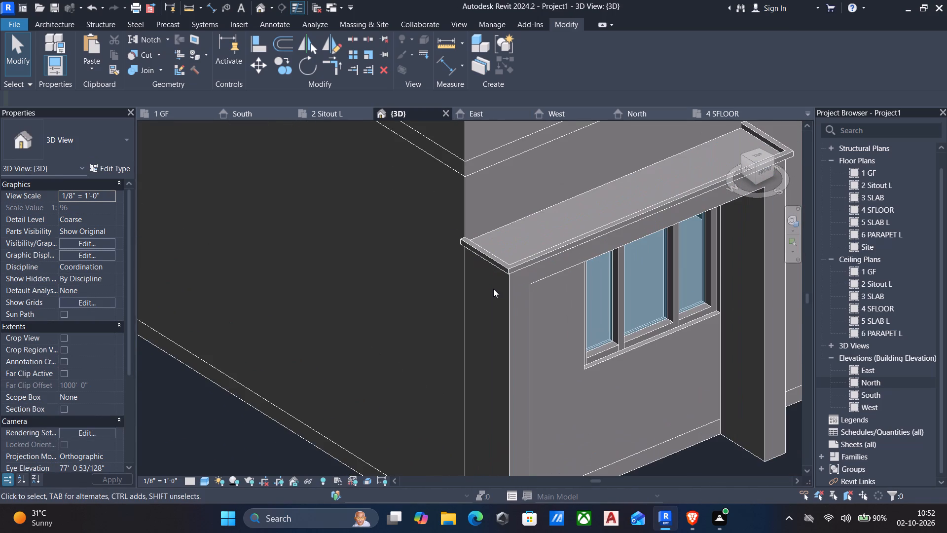
pyautogui.click(551, 254)
pyautogui.click(541, 42)
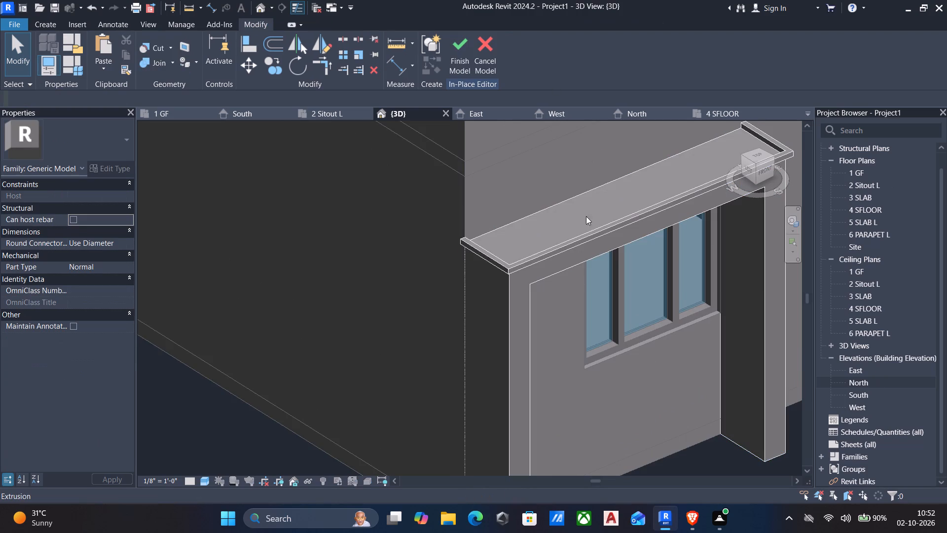
# Stretch the bottom face of the U-shaped band down the frame to an extrusion start of -0' 9".
pyautogui.click(585, 235)
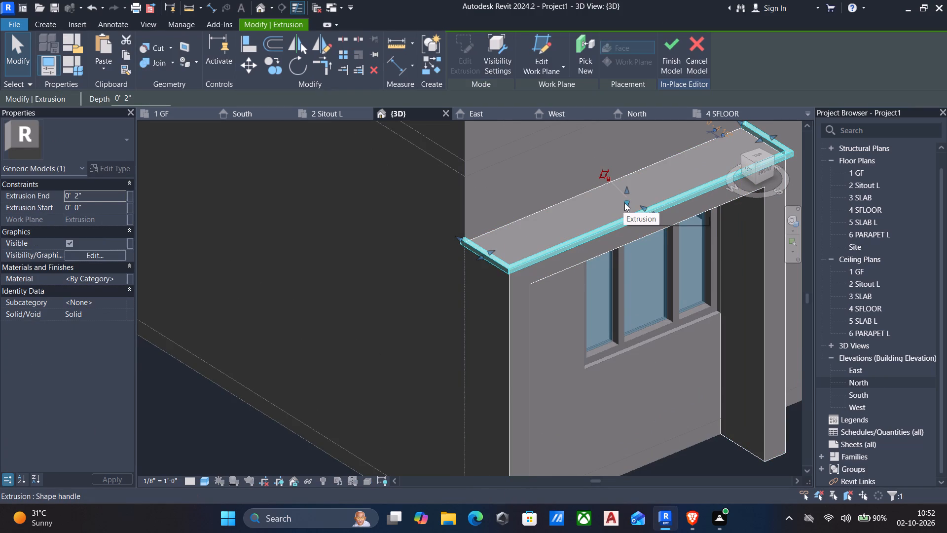
pyautogui.moveTo(625, 203); pyautogui.dragTo(624, 221)
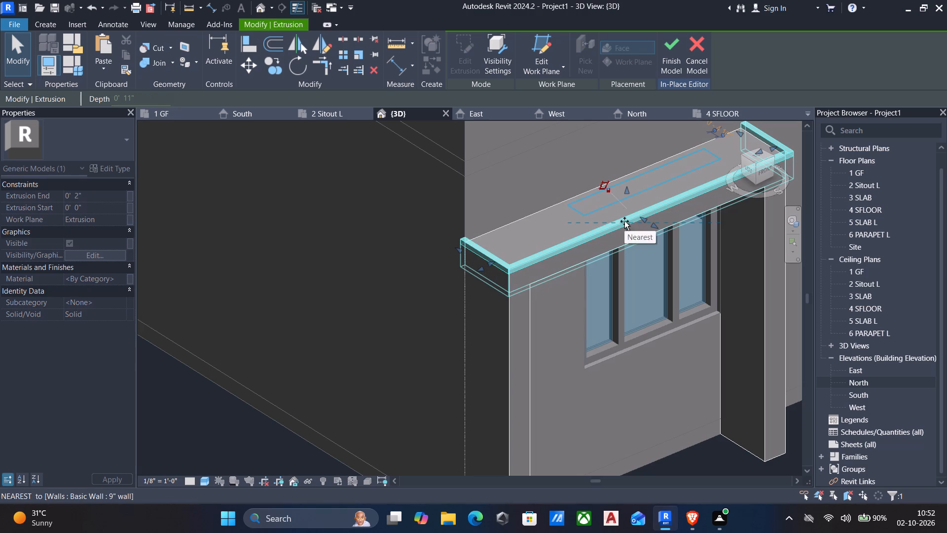
pyautogui.moveTo(624, 221); pyautogui.dragTo(624, 219)
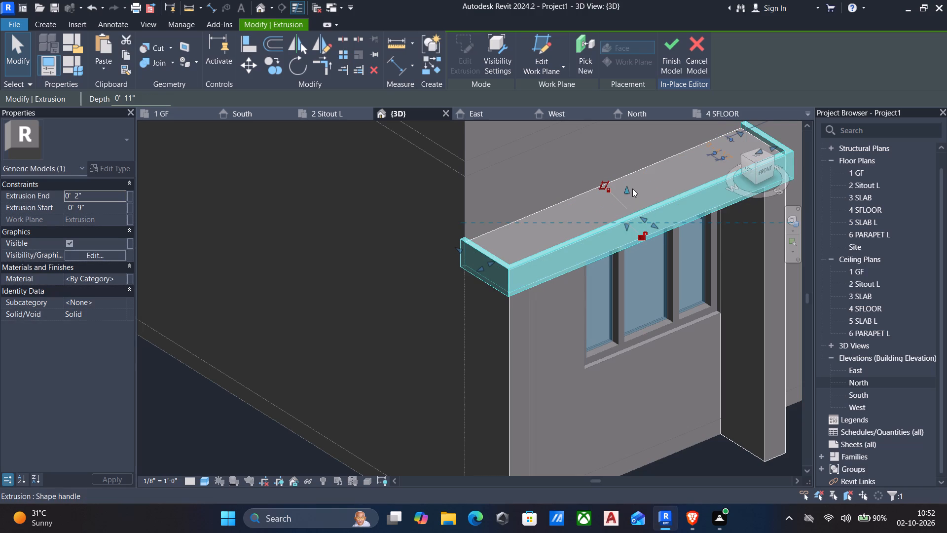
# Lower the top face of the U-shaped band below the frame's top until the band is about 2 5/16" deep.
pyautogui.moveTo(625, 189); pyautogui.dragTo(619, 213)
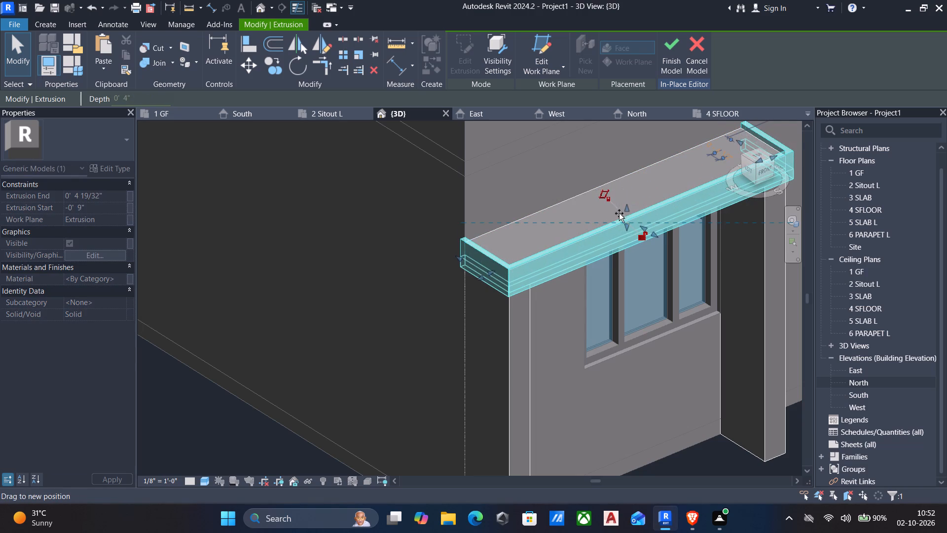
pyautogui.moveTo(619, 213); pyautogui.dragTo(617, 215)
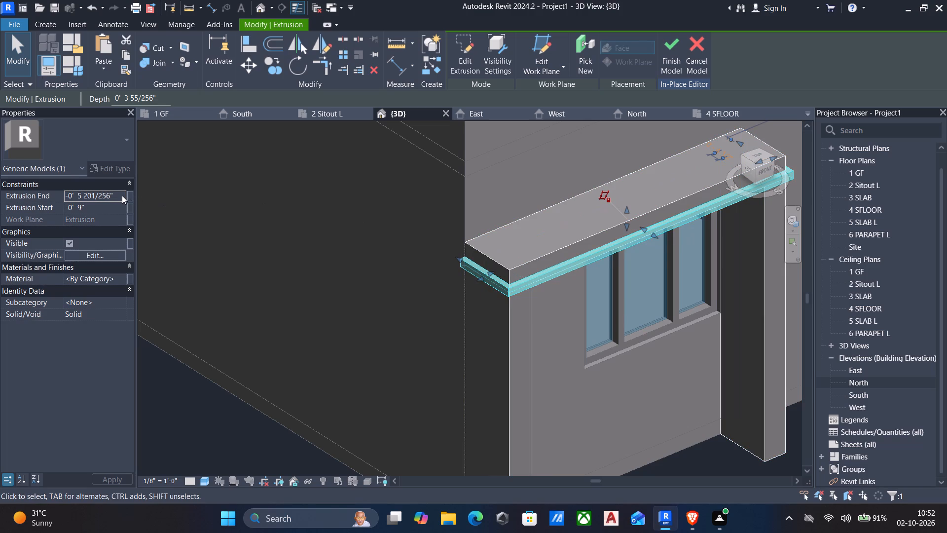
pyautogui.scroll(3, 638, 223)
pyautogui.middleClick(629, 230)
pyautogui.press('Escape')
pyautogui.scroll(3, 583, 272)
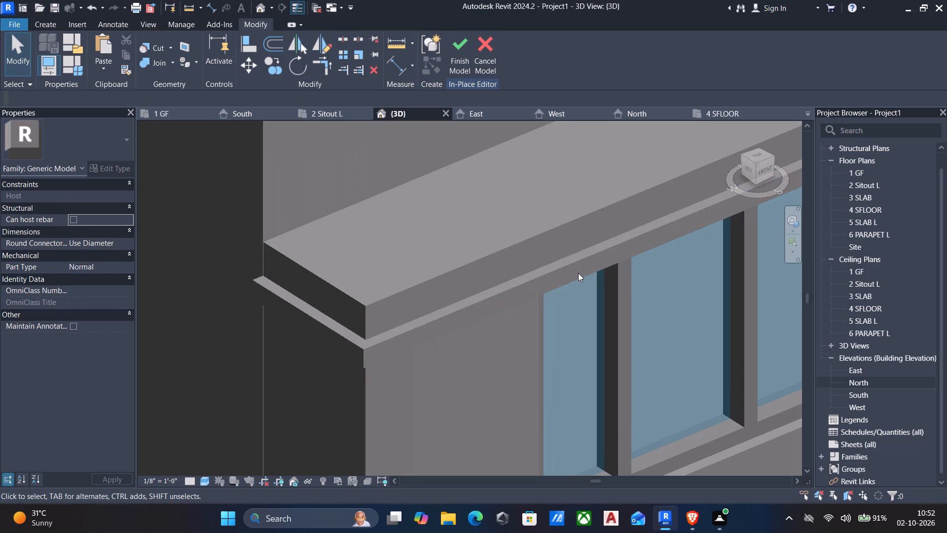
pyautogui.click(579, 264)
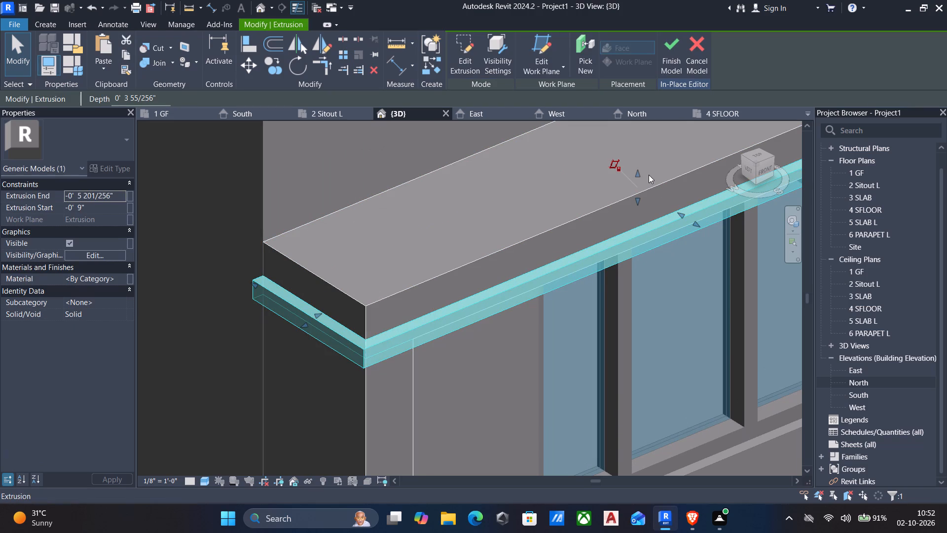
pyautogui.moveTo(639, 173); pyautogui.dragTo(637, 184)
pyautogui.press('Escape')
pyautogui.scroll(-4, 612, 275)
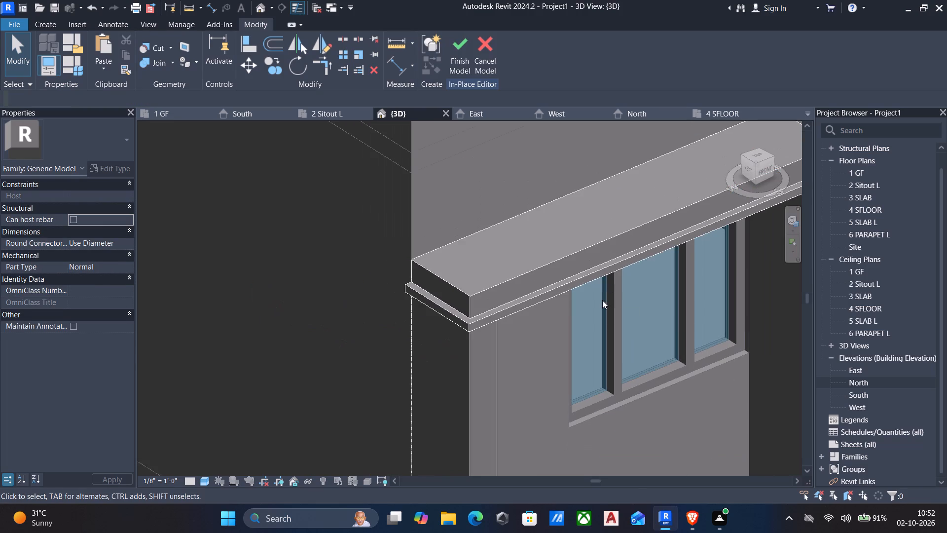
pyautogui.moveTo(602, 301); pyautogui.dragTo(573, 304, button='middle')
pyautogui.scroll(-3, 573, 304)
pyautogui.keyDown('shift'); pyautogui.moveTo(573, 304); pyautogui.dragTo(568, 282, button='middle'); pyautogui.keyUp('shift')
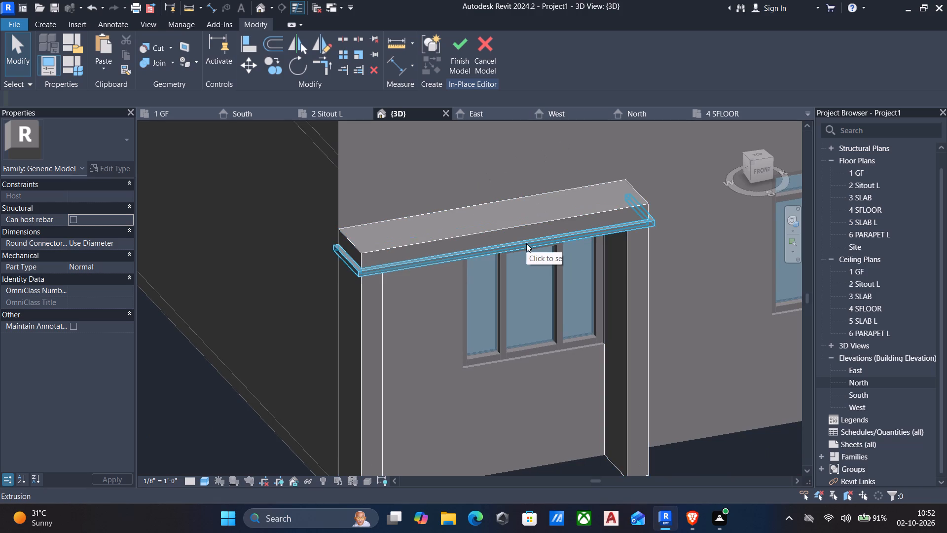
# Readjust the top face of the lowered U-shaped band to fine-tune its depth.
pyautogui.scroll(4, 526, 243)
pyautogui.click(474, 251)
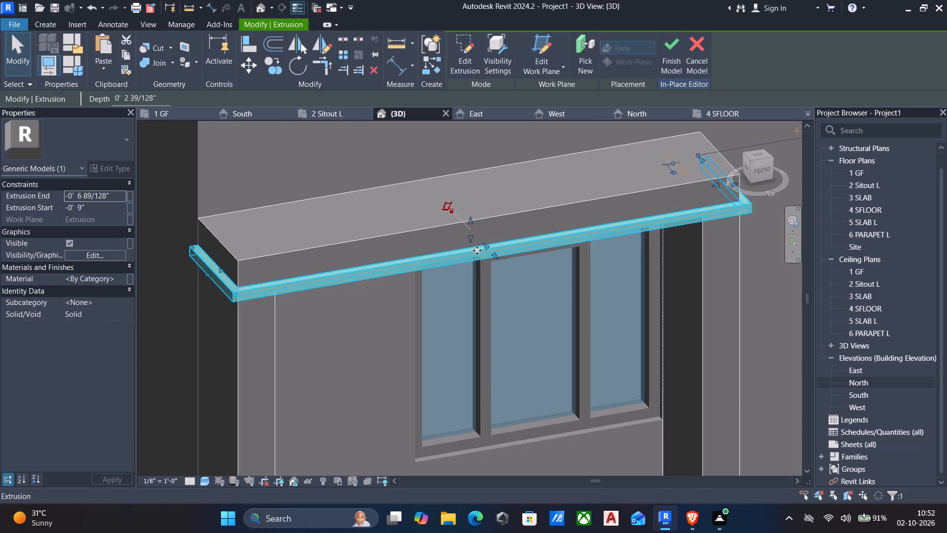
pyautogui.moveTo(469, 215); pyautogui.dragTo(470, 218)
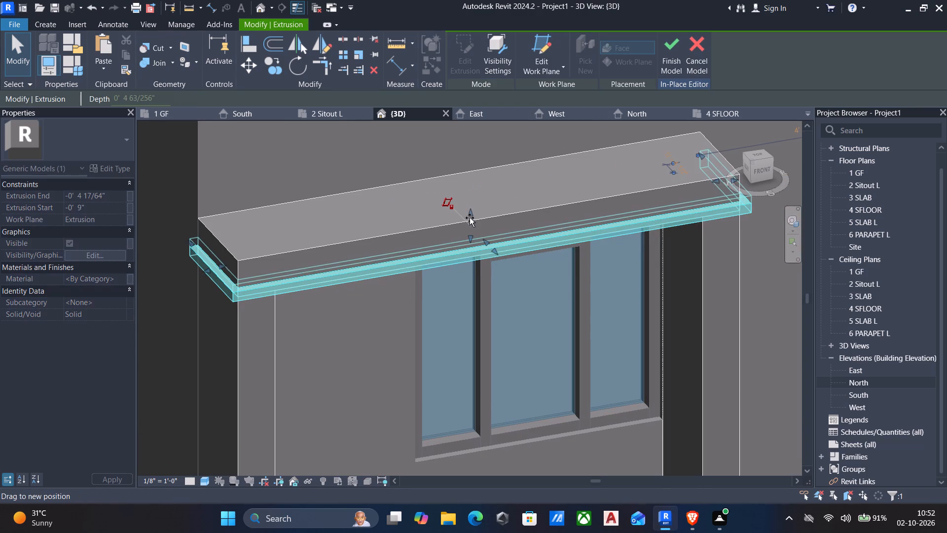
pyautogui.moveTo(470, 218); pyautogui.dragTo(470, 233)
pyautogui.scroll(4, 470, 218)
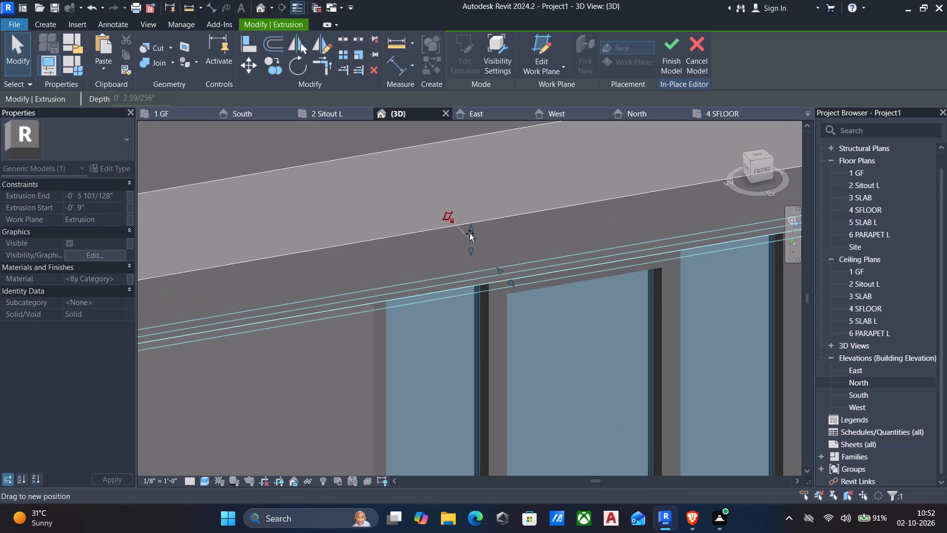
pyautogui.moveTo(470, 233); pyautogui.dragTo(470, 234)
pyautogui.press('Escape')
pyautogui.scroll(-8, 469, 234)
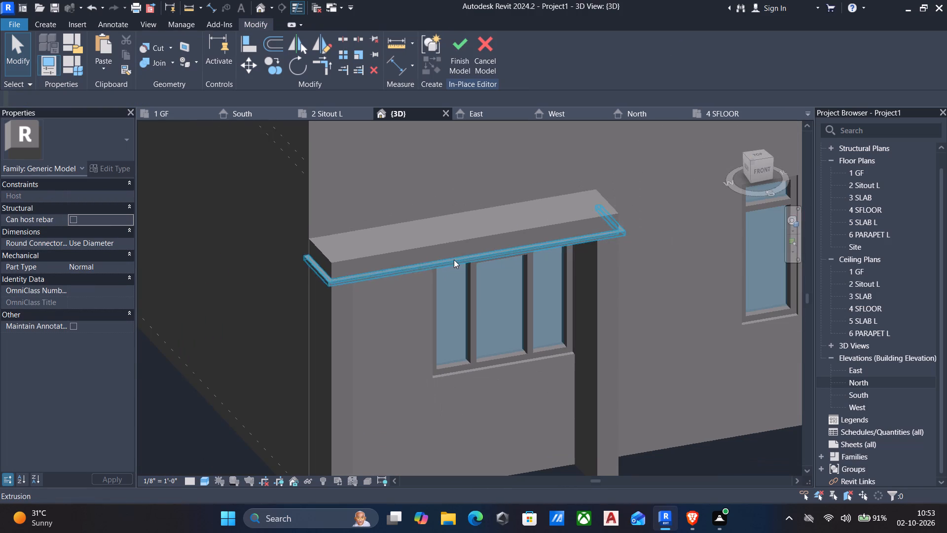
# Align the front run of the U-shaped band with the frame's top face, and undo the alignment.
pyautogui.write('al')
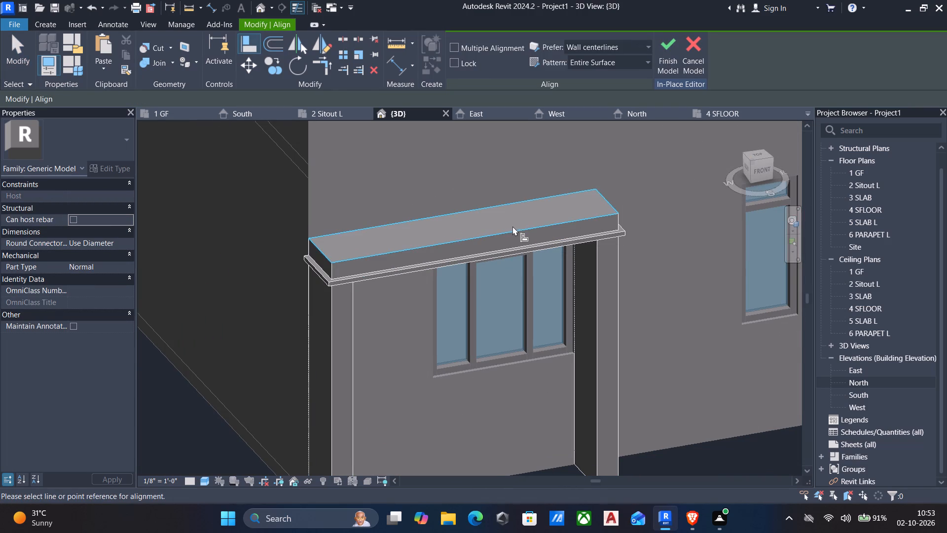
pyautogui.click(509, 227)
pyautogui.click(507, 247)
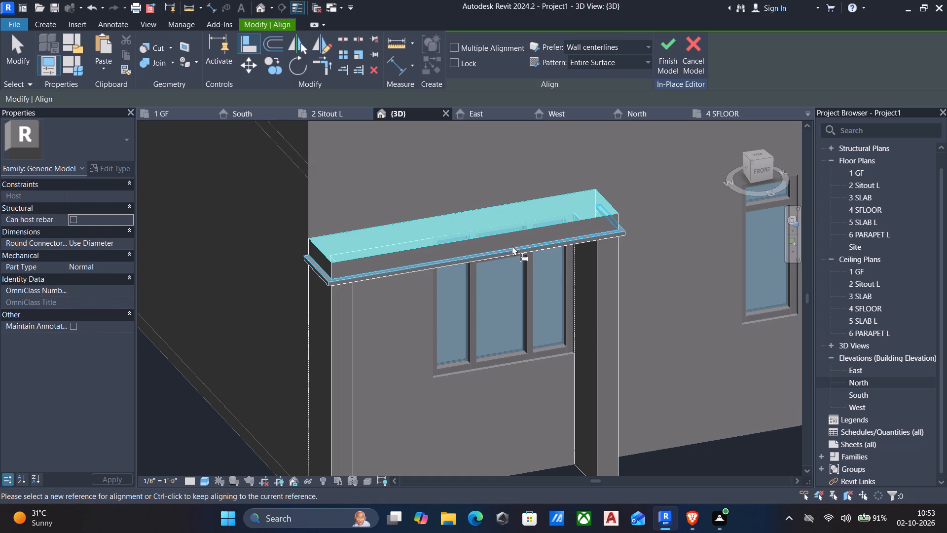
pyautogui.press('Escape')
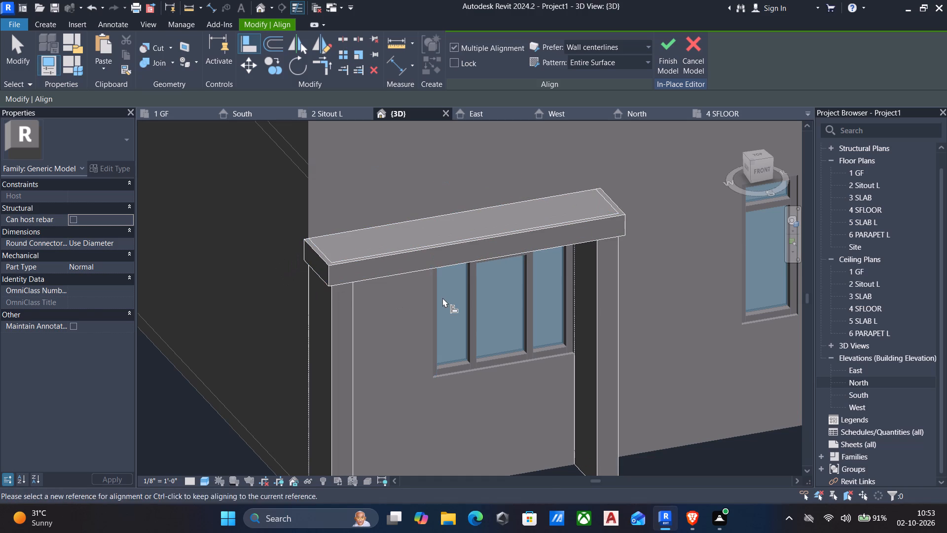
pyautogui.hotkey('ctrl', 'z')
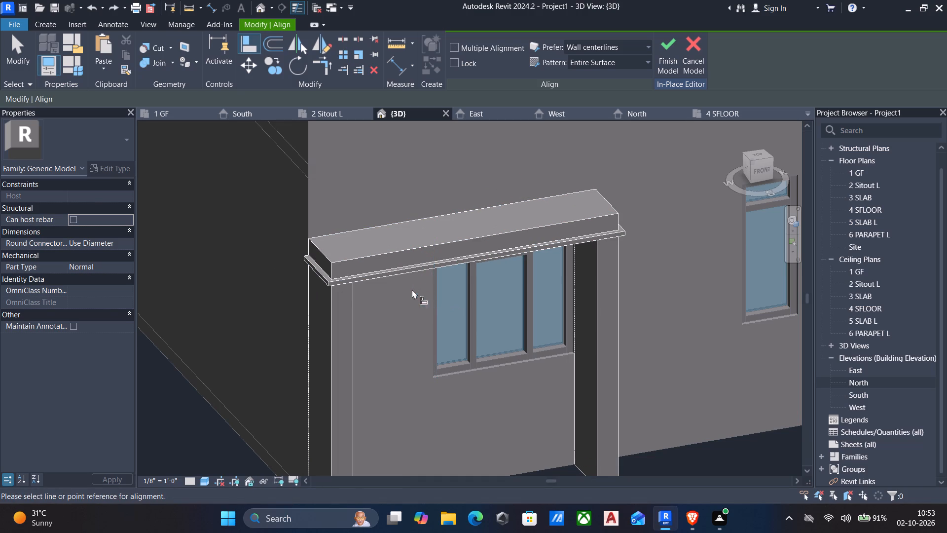
# Retry aligning the U-shaped band with the frame's top face, picking the band at its west end.
pyautogui.click(331, 258)
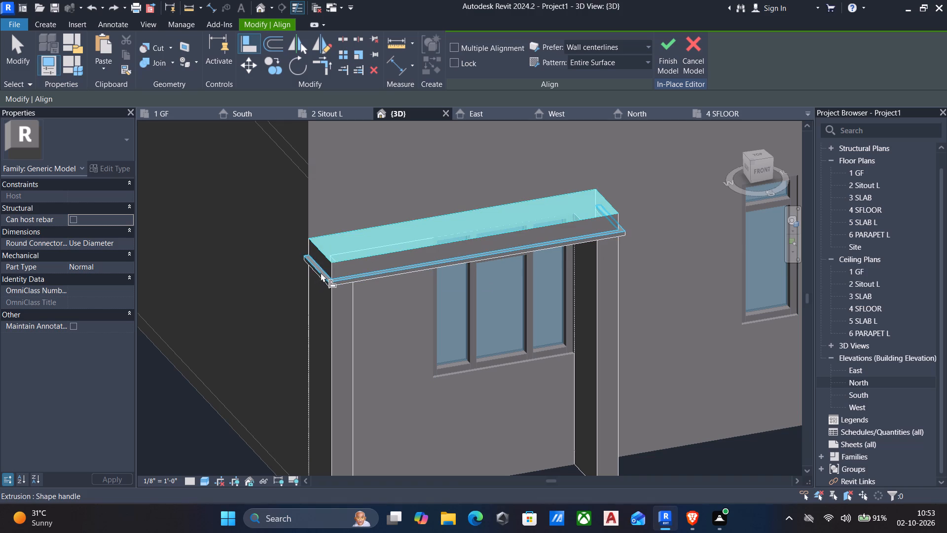
pyautogui.click(321, 272)
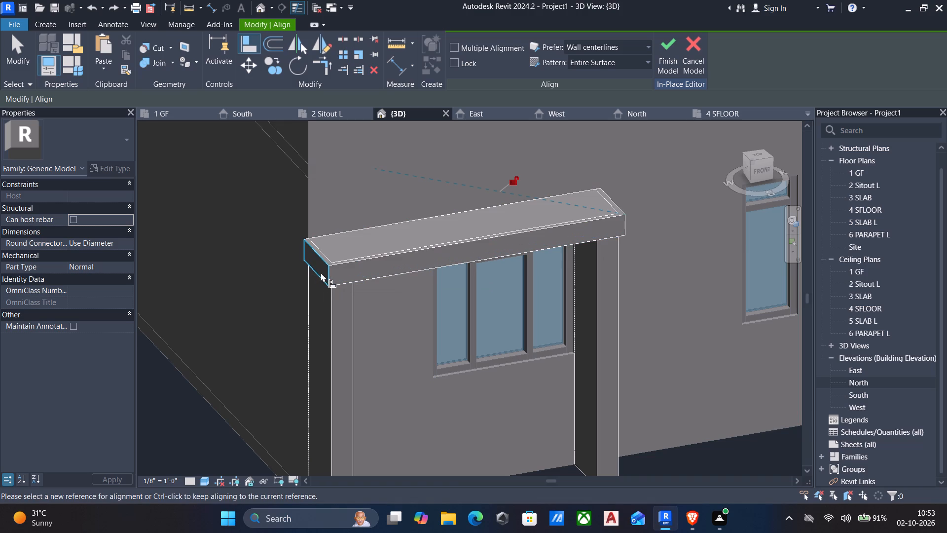
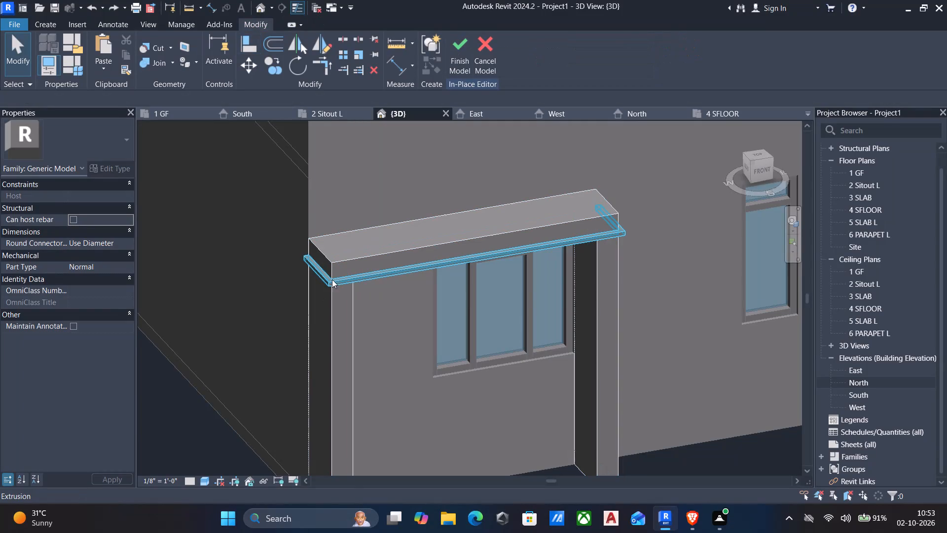
# Raise the top face of the U-shaped band back up to the frame's top face, at extrusion end 0' 0".
pyautogui.click(346, 282)
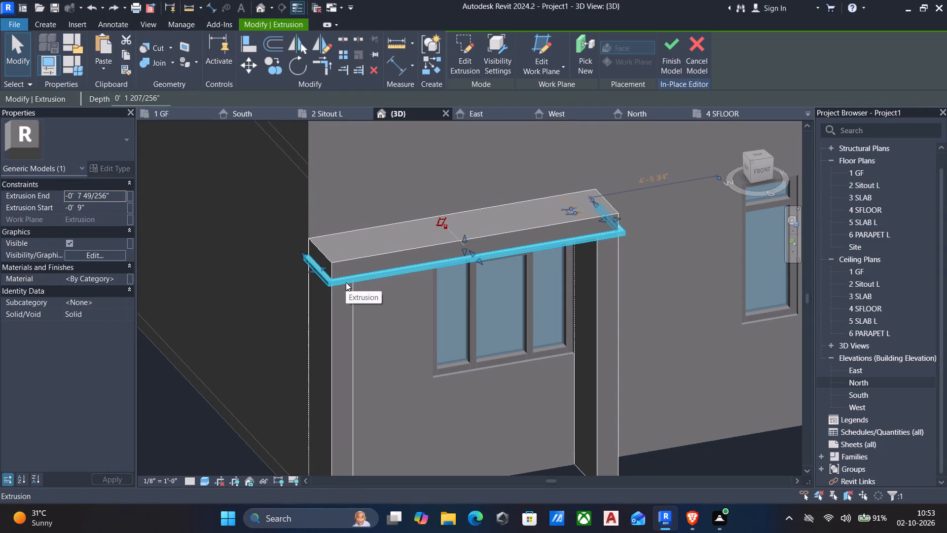
pyautogui.scroll(4, 490, 254)
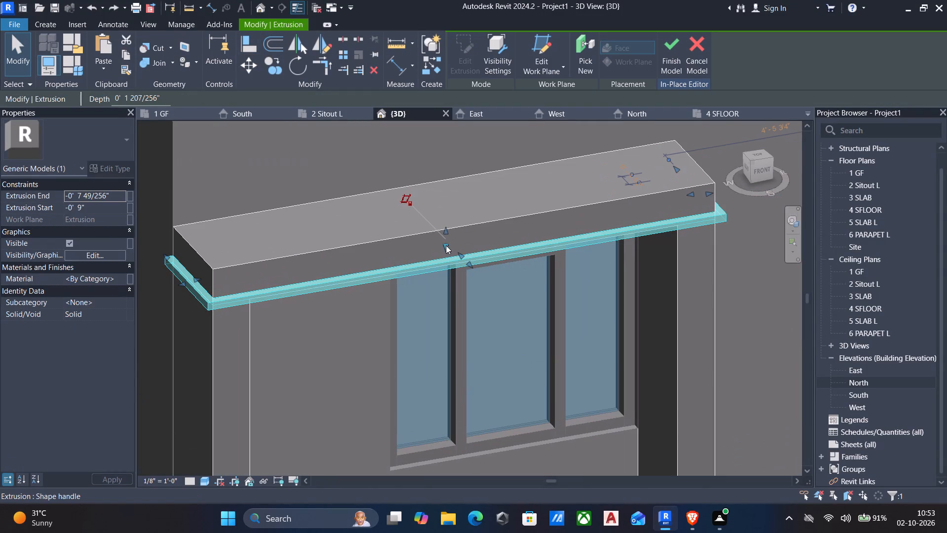
pyautogui.moveTo(444, 230); pyautogui.dragTo(447, 206)
pyautogui.scroll(-2, 450, 319)
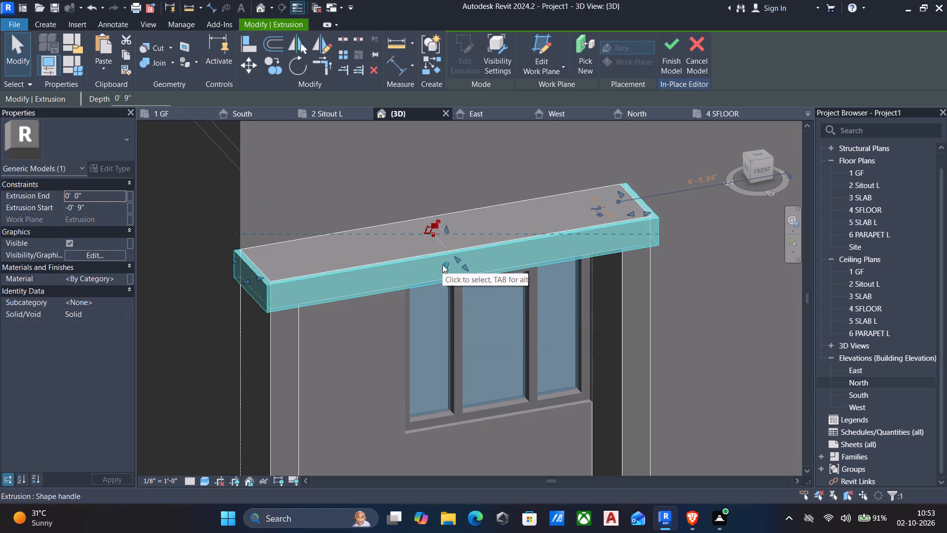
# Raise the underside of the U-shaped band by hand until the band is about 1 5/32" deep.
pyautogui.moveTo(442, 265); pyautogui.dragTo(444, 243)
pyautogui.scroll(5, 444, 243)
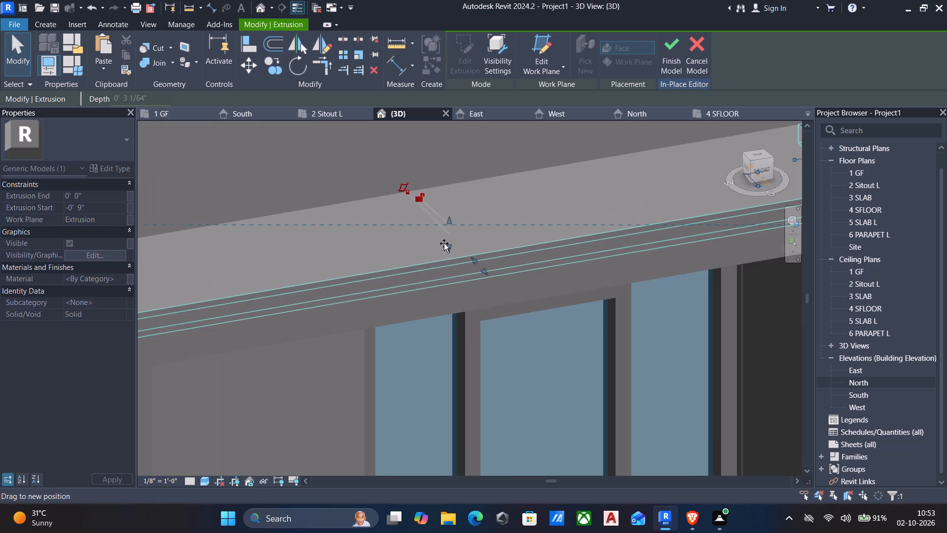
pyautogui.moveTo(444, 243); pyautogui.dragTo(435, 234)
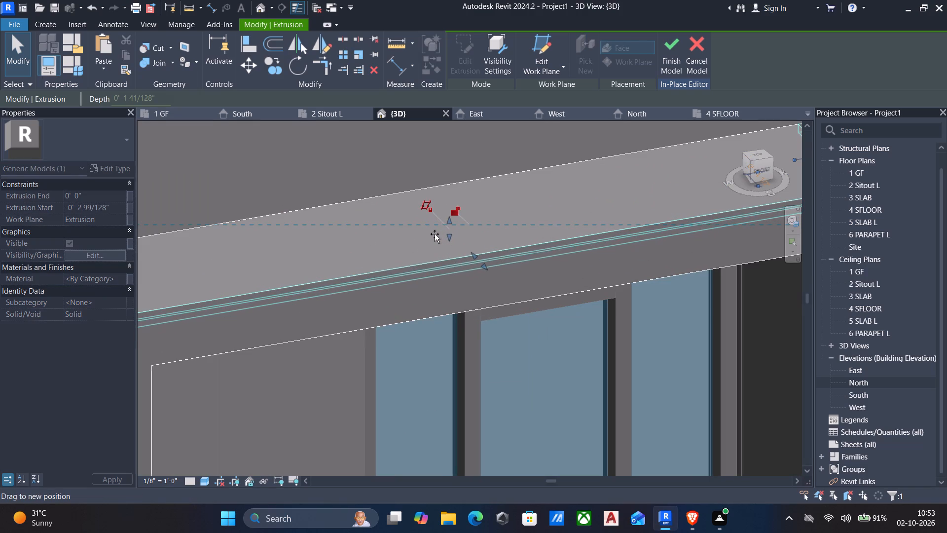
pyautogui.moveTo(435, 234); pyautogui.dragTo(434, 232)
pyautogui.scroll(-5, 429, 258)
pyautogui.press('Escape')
# Examine the U-shaped band's depth and overhang along the frame's top from the front and at its ends.
pyautogui.scroll(-3, 418, 293)
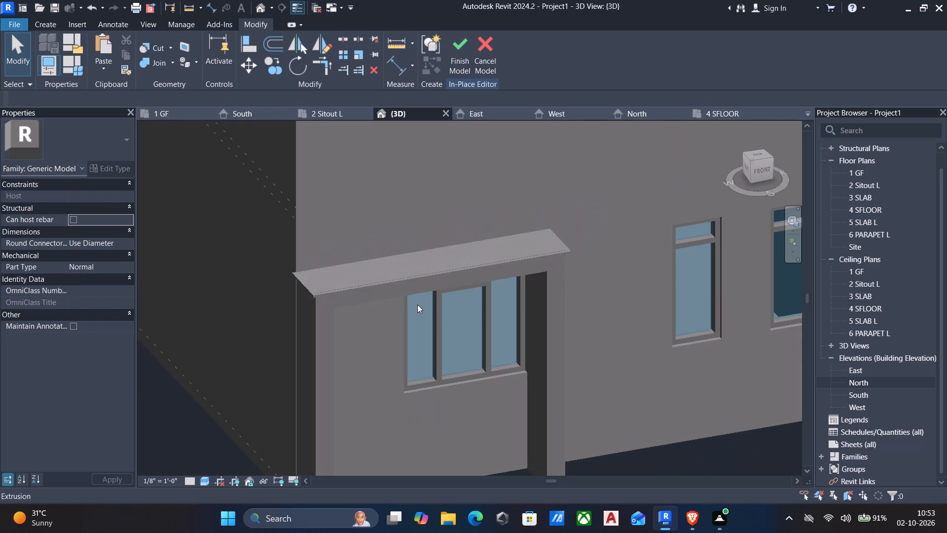
pyautogui.keyDown('shift'); pyautogui.moveTo(429, 309); pyautogui.dragTo(389, 310, button='middle'); pyautogui.keyUp('shift')
pyautogui.scroll(-2, 389, 310)
pyautogui.moveTo(403, 306); pyautogui.dragTo(471, 231, button='middle')
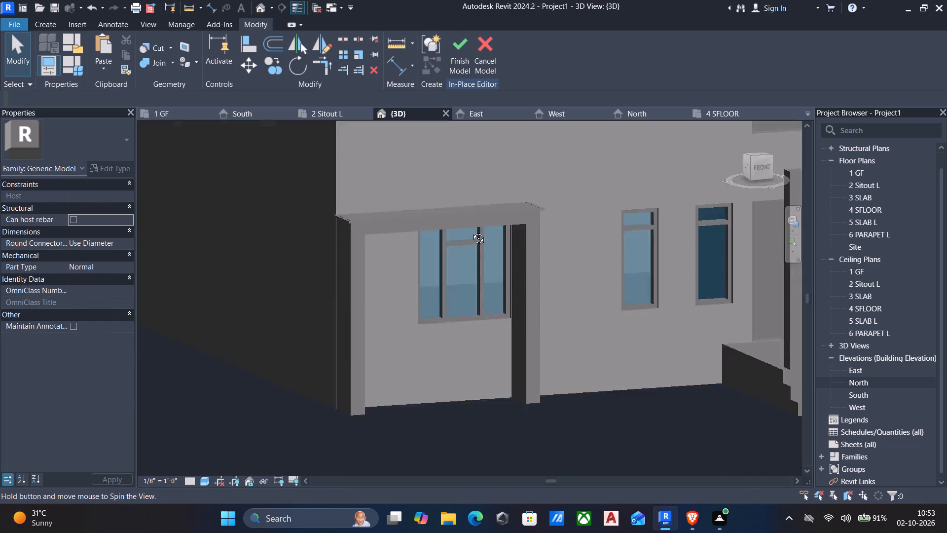
pyautogui.moveTo(471, 231); pyautogui.dragTo(487, 210, button='middle')
pyautogui.scroll(-3, 473, 209)
pyautogui.keyDown('shift'); pyautogui.moveTo(468, 204); pyautogui.dragTo(445, 212, button='middle'); pyautogui.keyUp('shift')
pyautogui.scroll(4, 480, 172)
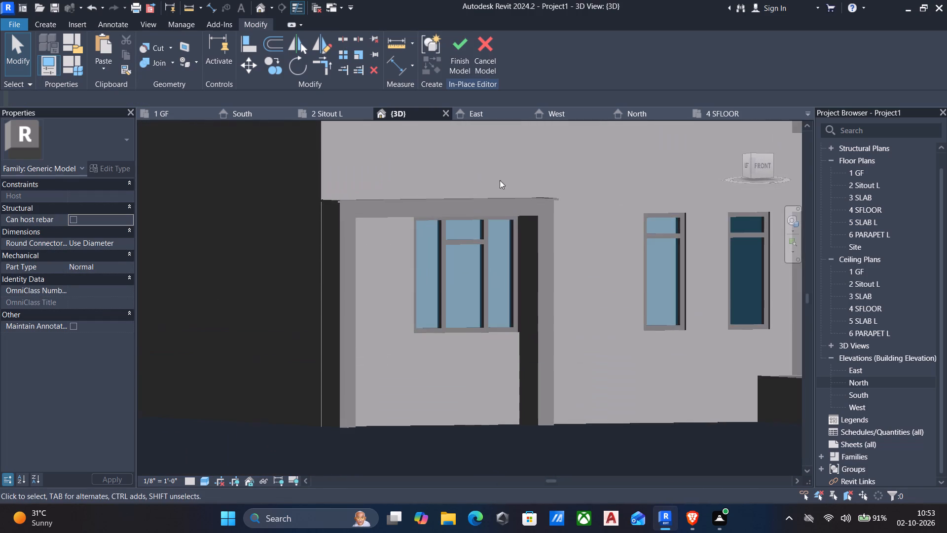
pyautogui.scroll(10, 543, 210)
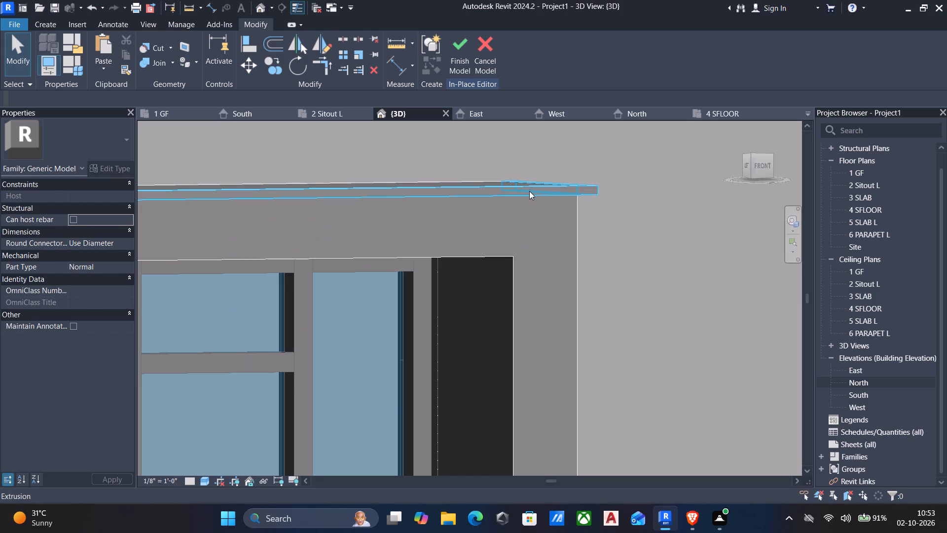
pyautogui.click(529, 191)
pyautogui.scroll(-2, 244, 214)
pyautogui.moveTo(254, 214); pyautogui.dragTo(397, 225, button='middle')
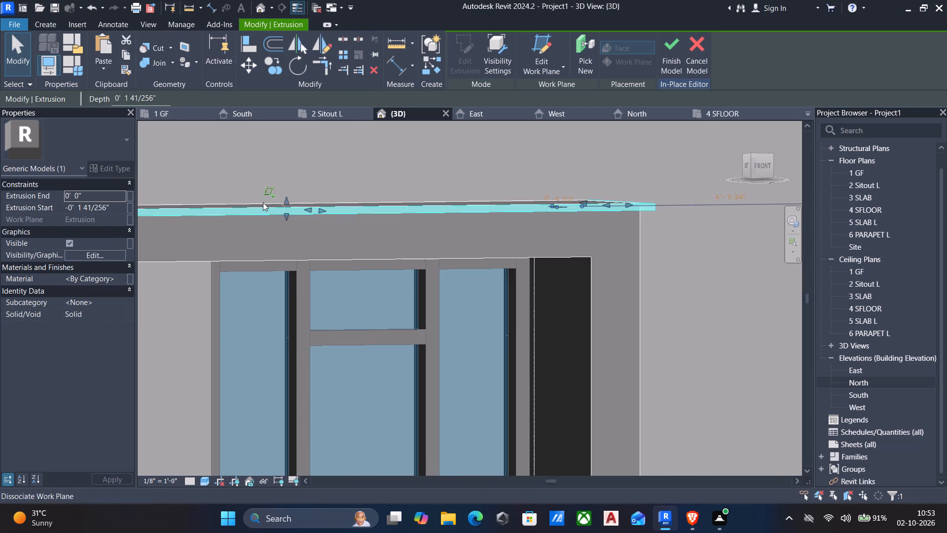
pyautogui.scroll(4, 265, 205)
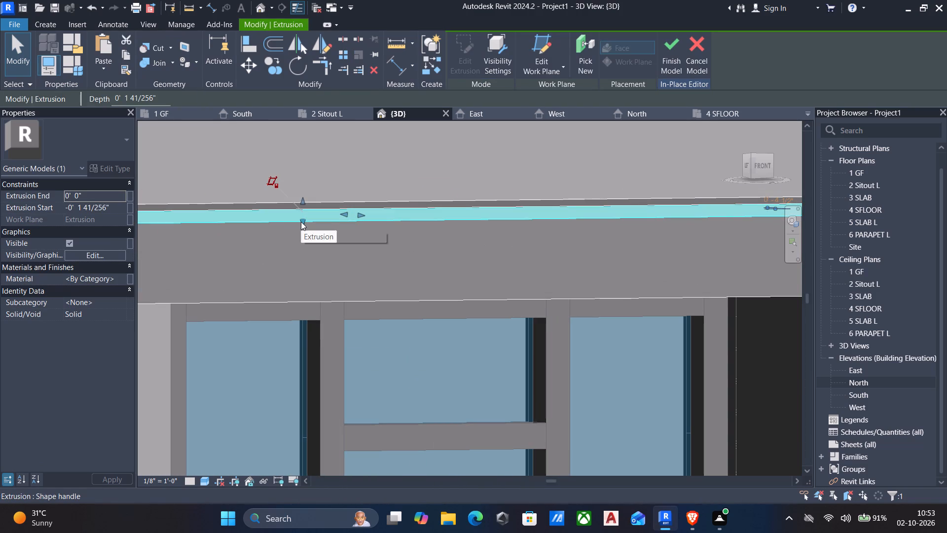
pyautogui.scroll(3, 297, 186)
pyautogui.press('Escape')
pyautogui.scroll(-3, 298, 205)
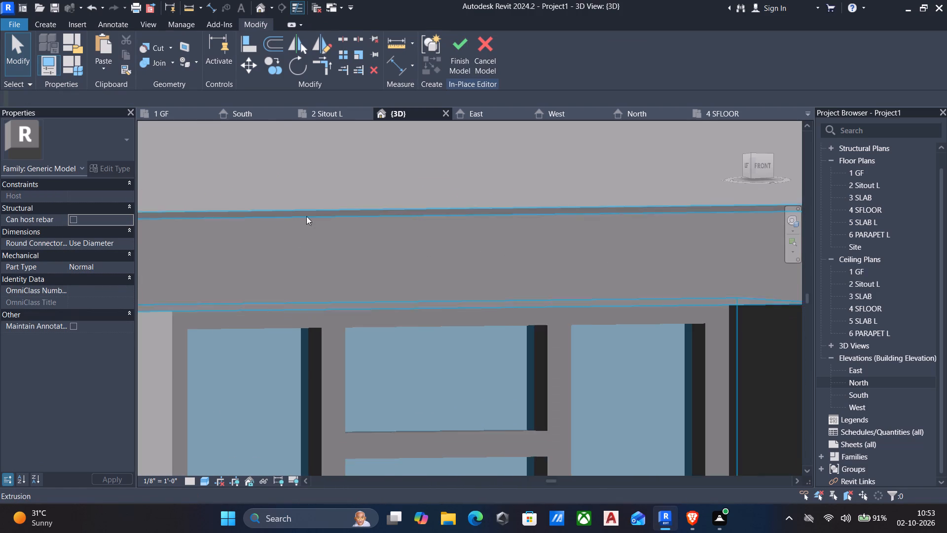
pyautogui.keyDown('shift'); pyautogui.moveTo(383, 229); pyautogui.dragTo(378, 253, button='middle'); pyautogui.keyUp('shift')
pyautogui.scroll(-2, 378, 253)
pyautogui.moveTo(378, 253); pyautogui.dragTo(417, 211, button='middle')
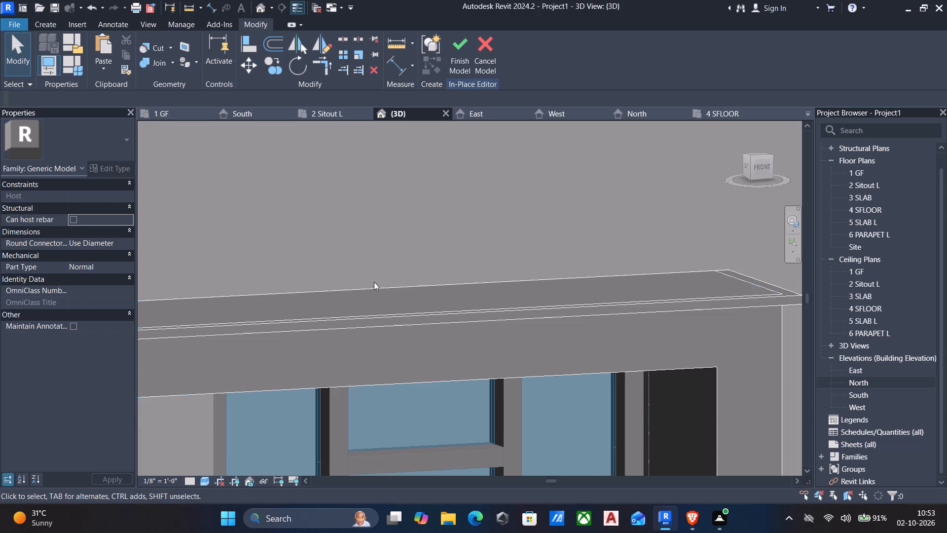
pyautogui.scroll(4, 387, 313)
pyautogui.scroll(-4, 406, 327)
pyautogui.moveTo(408, 327); pyautogui.dragTo(480, 257, button='middle')
pyautogui.scroll(-5, 435, 258)
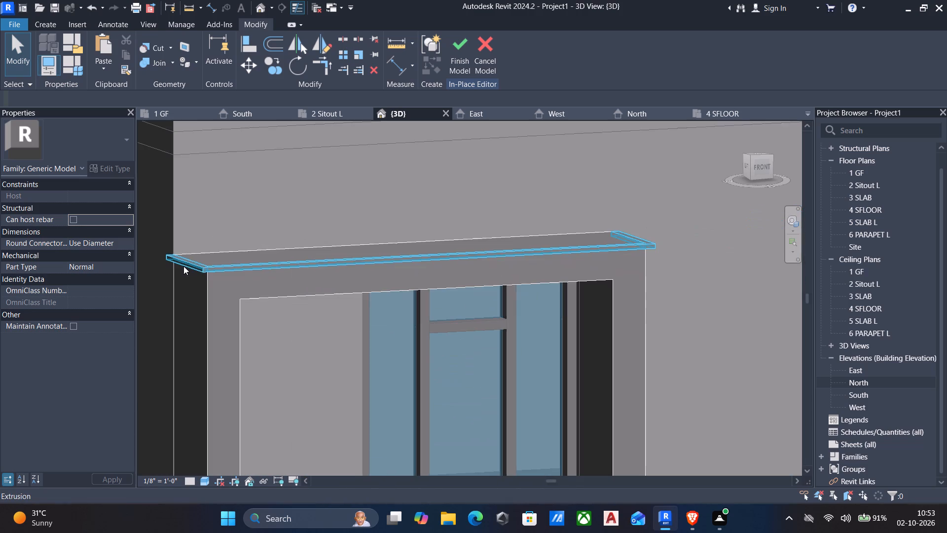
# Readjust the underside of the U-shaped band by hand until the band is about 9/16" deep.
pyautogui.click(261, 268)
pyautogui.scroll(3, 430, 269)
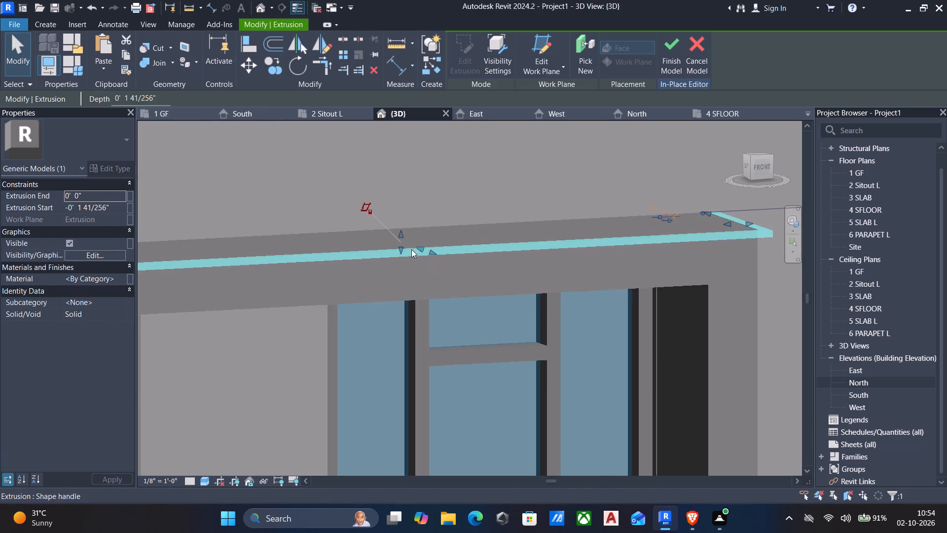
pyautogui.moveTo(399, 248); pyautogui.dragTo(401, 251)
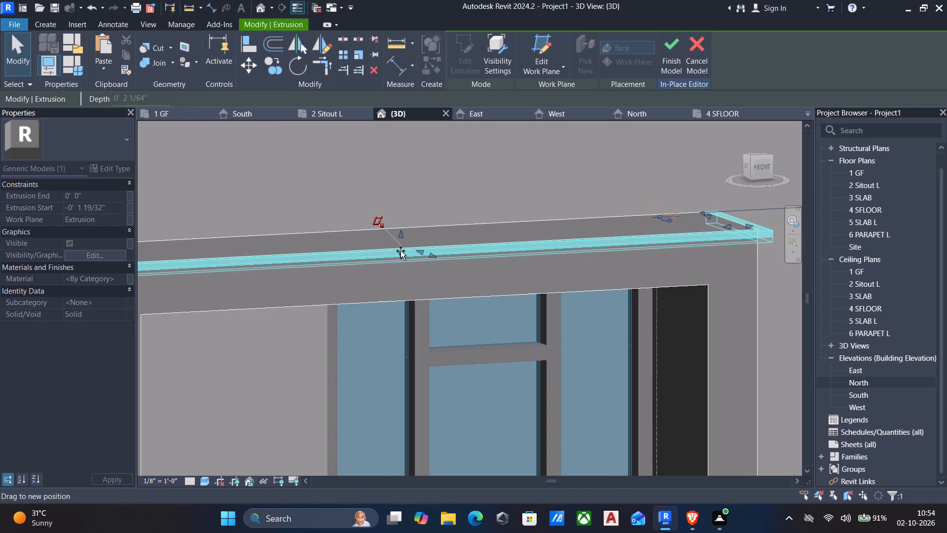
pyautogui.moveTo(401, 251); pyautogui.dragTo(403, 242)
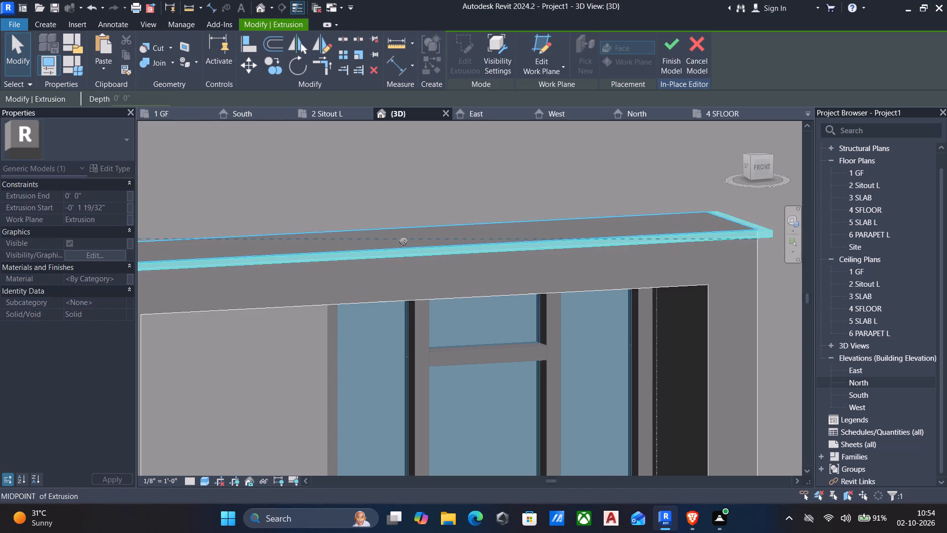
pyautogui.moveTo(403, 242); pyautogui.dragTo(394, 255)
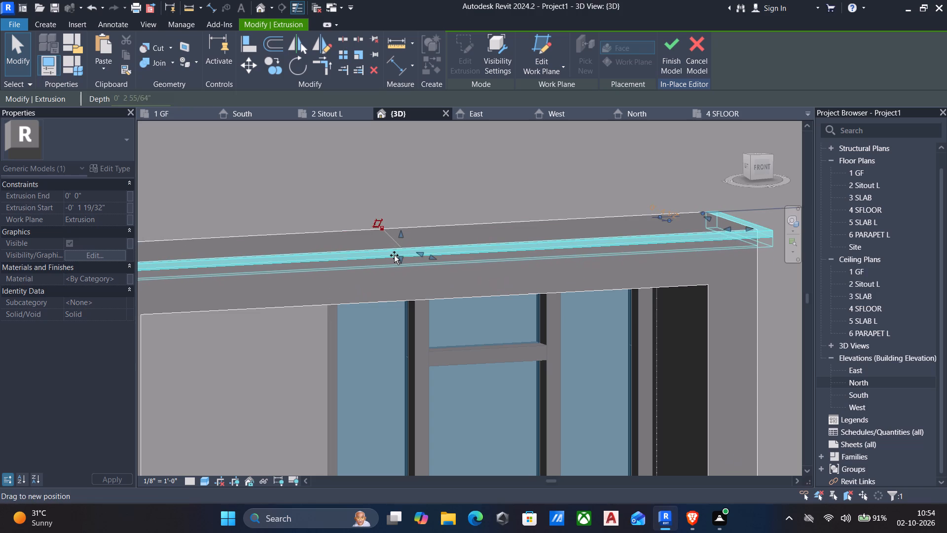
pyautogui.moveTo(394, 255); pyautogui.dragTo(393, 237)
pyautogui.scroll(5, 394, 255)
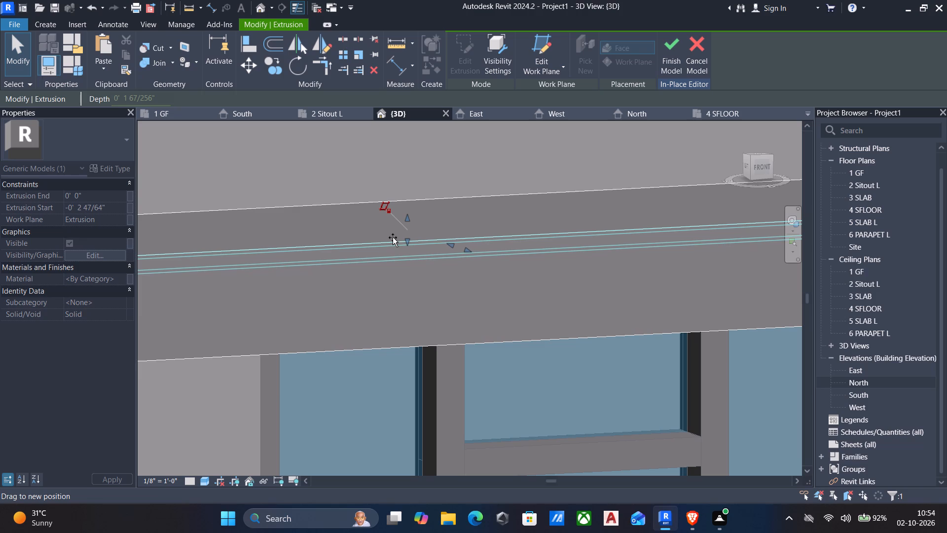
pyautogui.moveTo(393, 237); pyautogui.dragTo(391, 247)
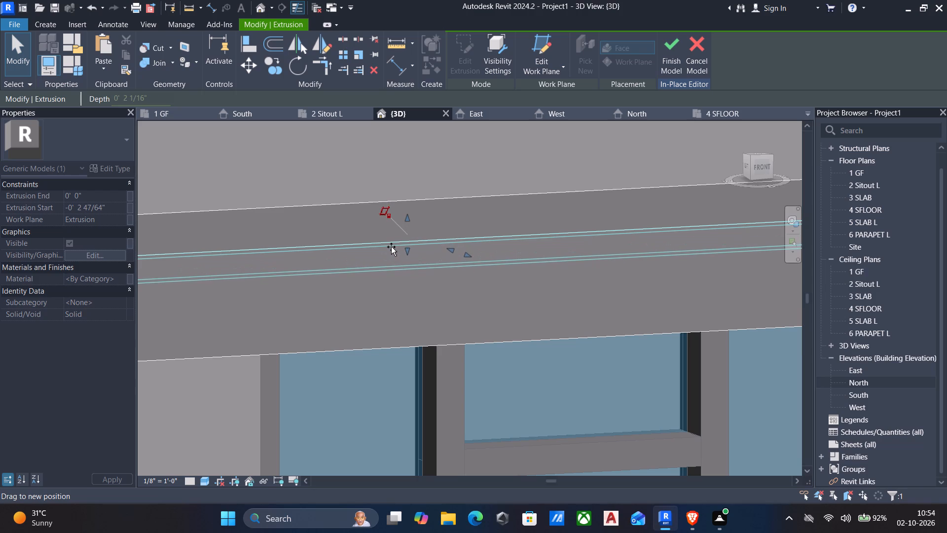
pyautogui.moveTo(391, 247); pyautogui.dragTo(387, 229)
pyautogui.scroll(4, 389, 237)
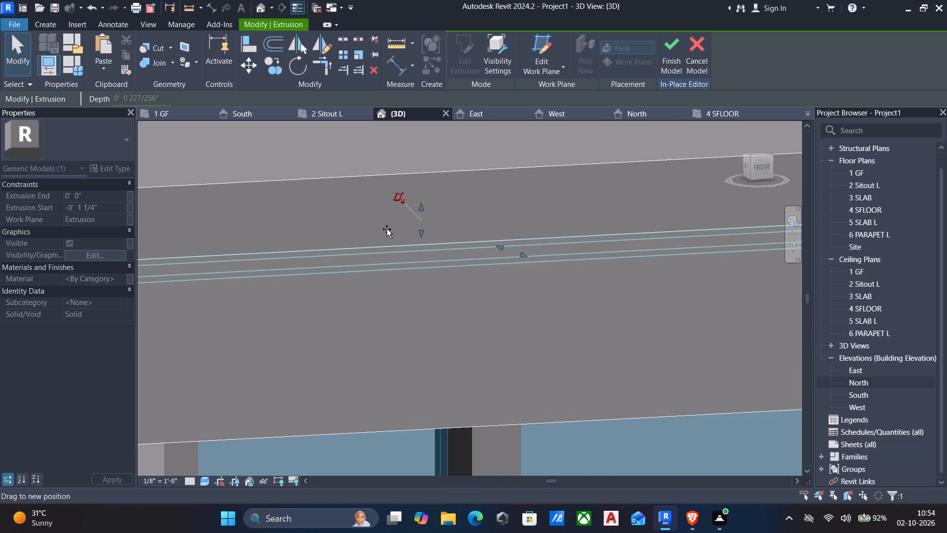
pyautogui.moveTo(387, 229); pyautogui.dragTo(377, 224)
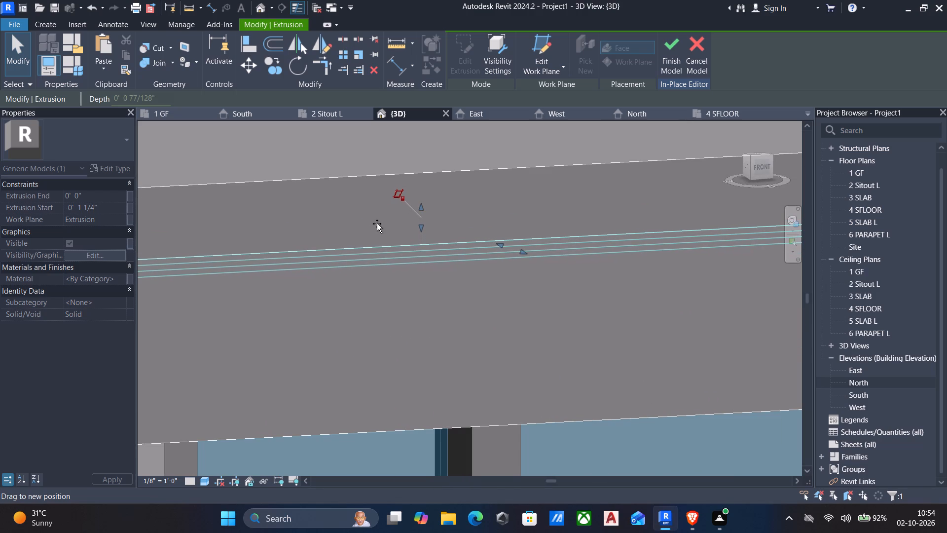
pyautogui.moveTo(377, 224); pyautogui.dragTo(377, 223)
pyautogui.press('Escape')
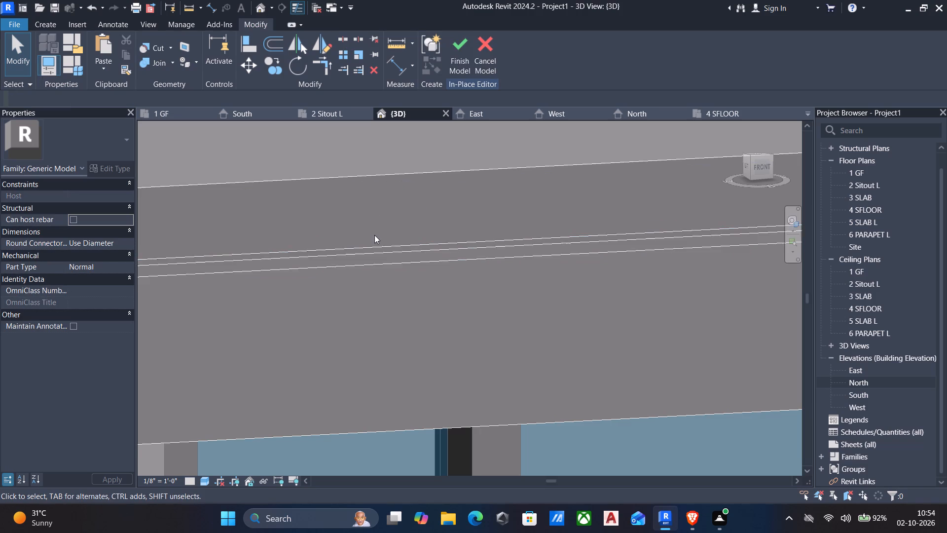
# Set the U-shaped band's extrusion start to -2".
pyautogui.scroll(-10, 374, 235)
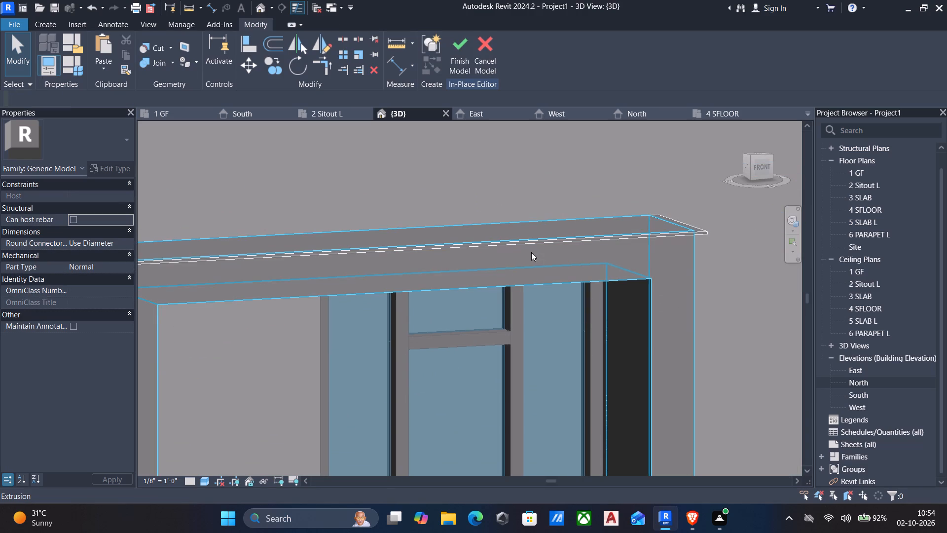
pyautogui.click(518, 244)
pyautogui.scroll(3, 391, 254)
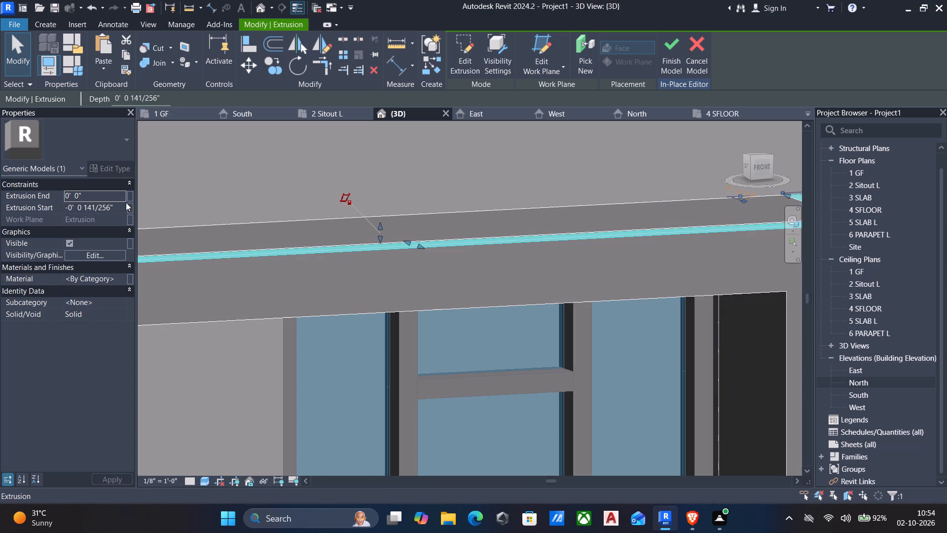
pyautogui.click(119, 206)
pyautogui.moveTo(122, 205); pyautogui.dragTo(56, 212)
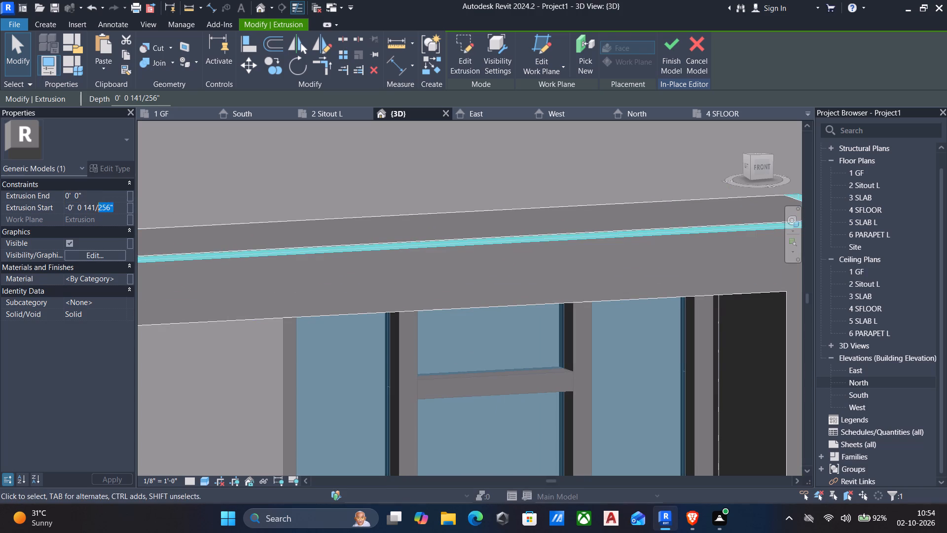
pyautogui.moveTo(56, 212); pyautogui.dragTo(0, 212)
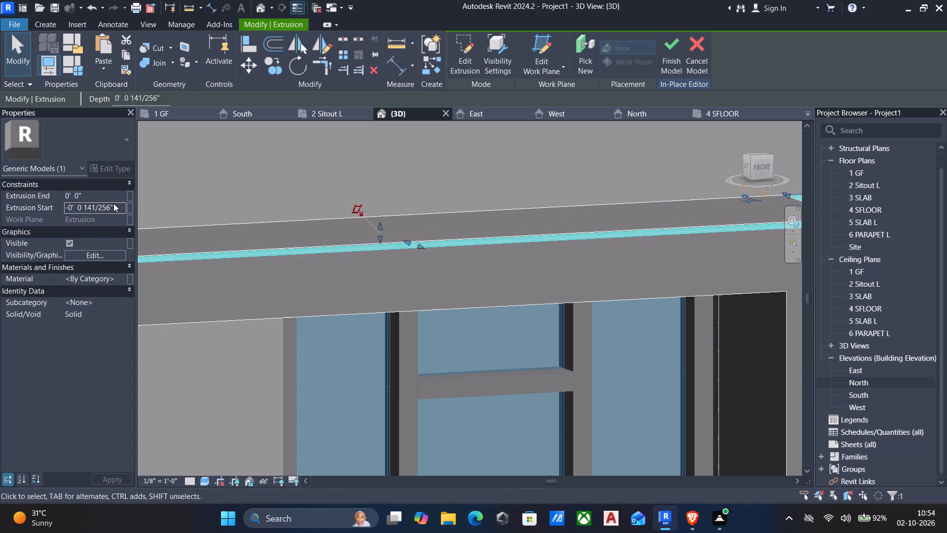
pyautogui.click(118, 206)
pyautogui.moveTo(118, 206); pyautogui.dragTo(0, 192)
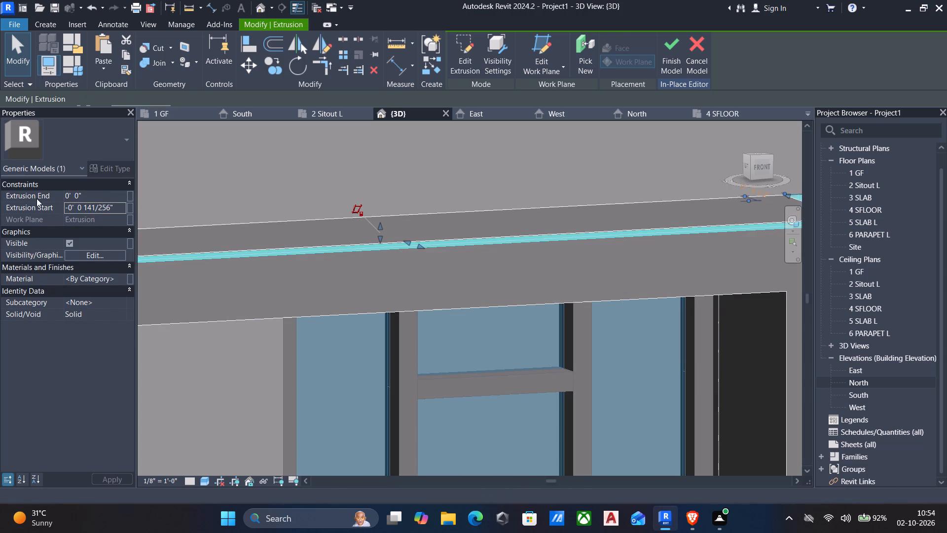
pyautogui.click(115, 209)
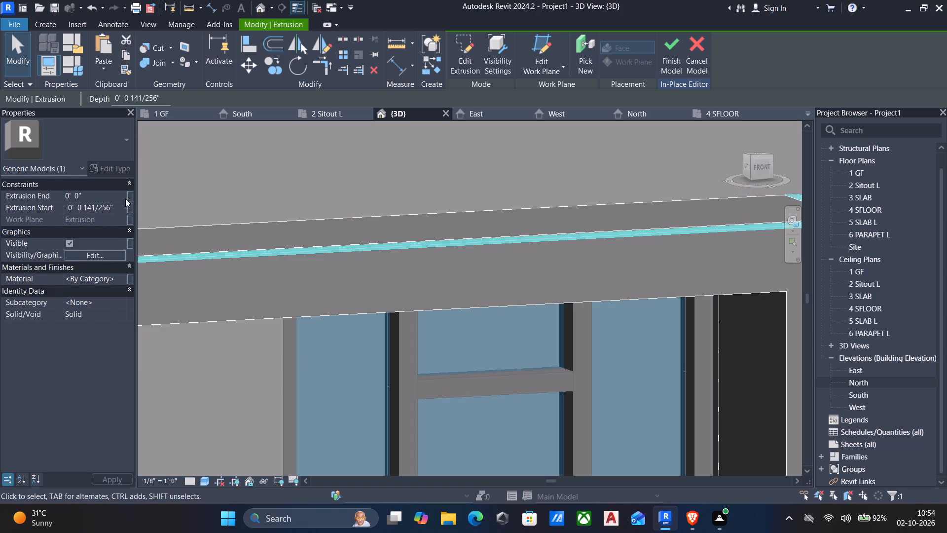
pyautogui.press('BackSpace')
pyautogui.press('BackSpace')
pyautogui.press('BackSpace')
pyautogui.press('BackSpace')
pyautogui.press('BackSpace')
pyautogui.press('BackSpace')
pyautogui.press('BackSpace')
pyautogui.press('BackSpace')
pyautogui.press('BackSpace')
pyautogui.press('BackSpace')
pyautogui.press('BackSpace')
pyautogui.press('BackSpace')
pyautogui.press('BackSpace')
pyautogui.press('BackSpace')
pyautogui.press('BackSpace')
pyautogui.press('BackSpace')
pyautogui.press('BackSpace')
pyautogui.press('BackSpace')
pyautogui.press('-')
pyautogui.press('2')
pyautogui.hotkey('shift', '"')
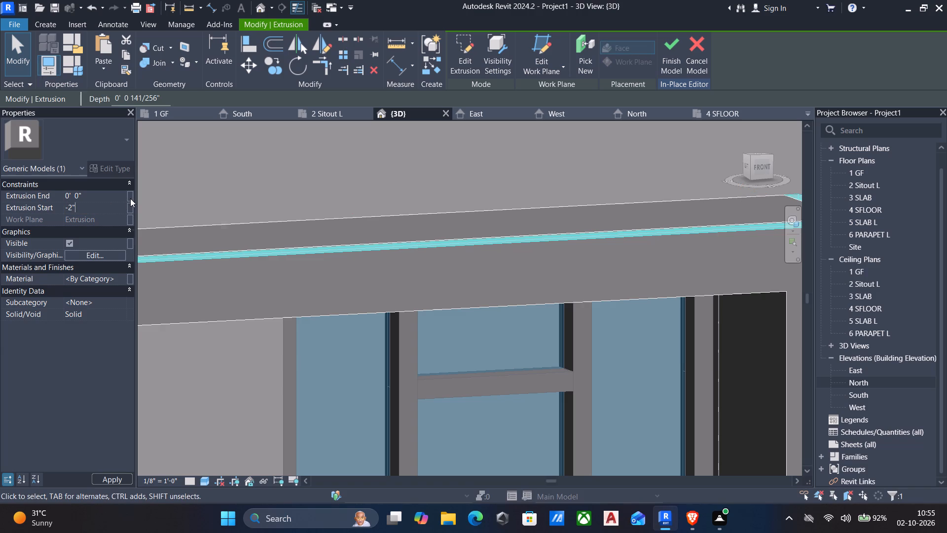
pyautogui.press('Return')
pyautogui.press('Escape')
pyautogui.scroll(-5, 399, 255)
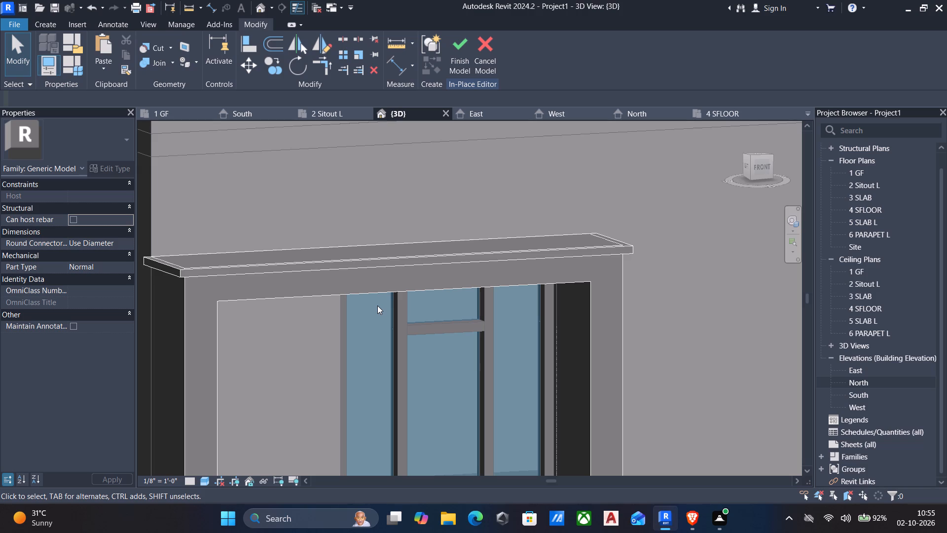
# Finish the in-place model of the window frame and its U-shaped band.
pyautogui.click(460, 52)
pyautogui.scroll(-5, 469, 218)
pyautogui.scroll(-2, 466, 275)
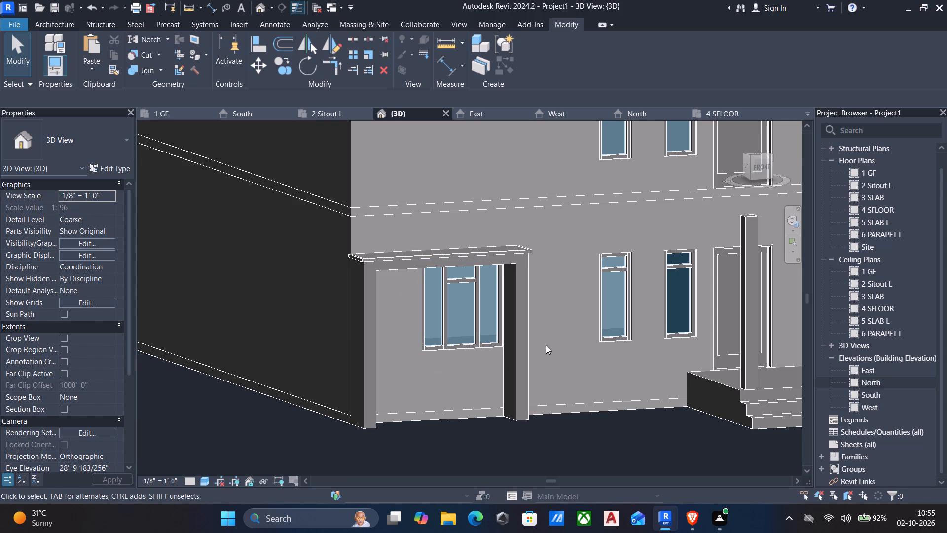
# Reopen the in-place generic model containing the window frame, U-shaped band, porch columns and steps for editing, seen from the front.
pyautogui.click(762, 165)
pyautogui.scroll(3, 542, 270)
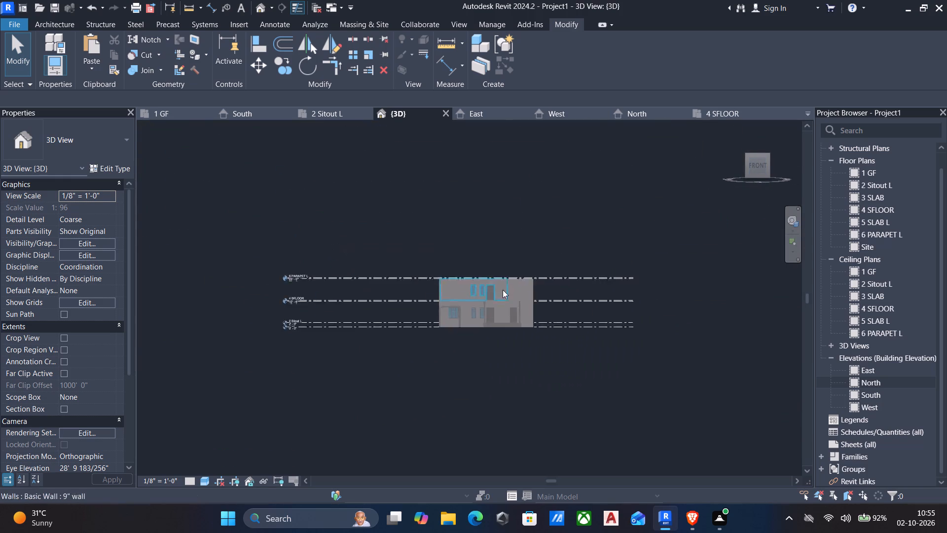
pyautogui.scroll(1, 503, 290)
pyautogui.scroll(6, 461, 367)
pyautogui.scroll(4, 436, 329)
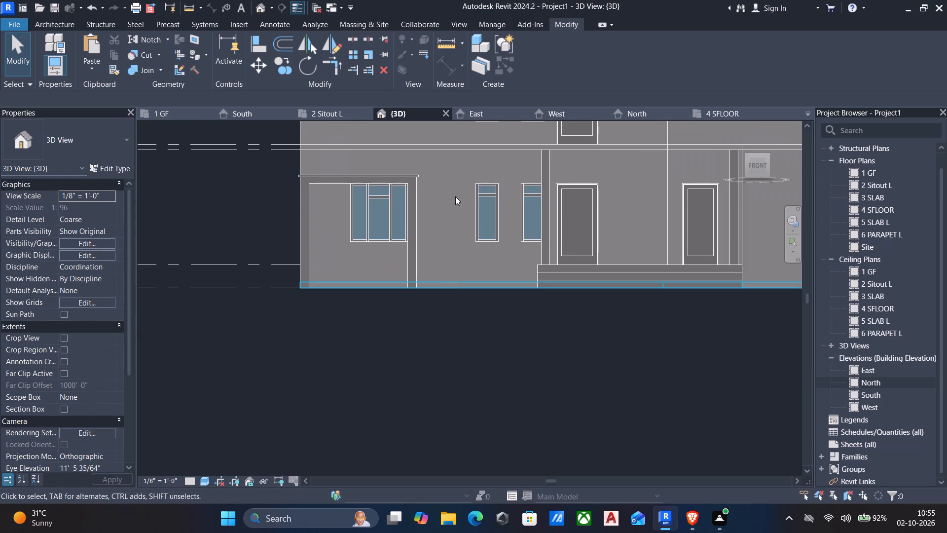
pyautogui.click(369, 178)
pyautogui.click(533, 49)
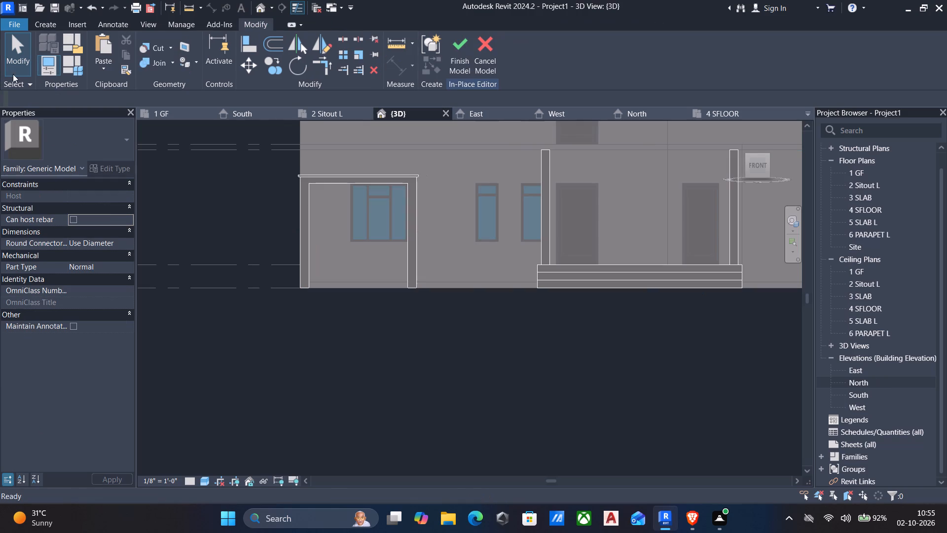
# Start a new solid extrusion with the face of the ground-floor front 9" wall as its work plane, and check that plane's display.
pyautogui.click(49, 26)
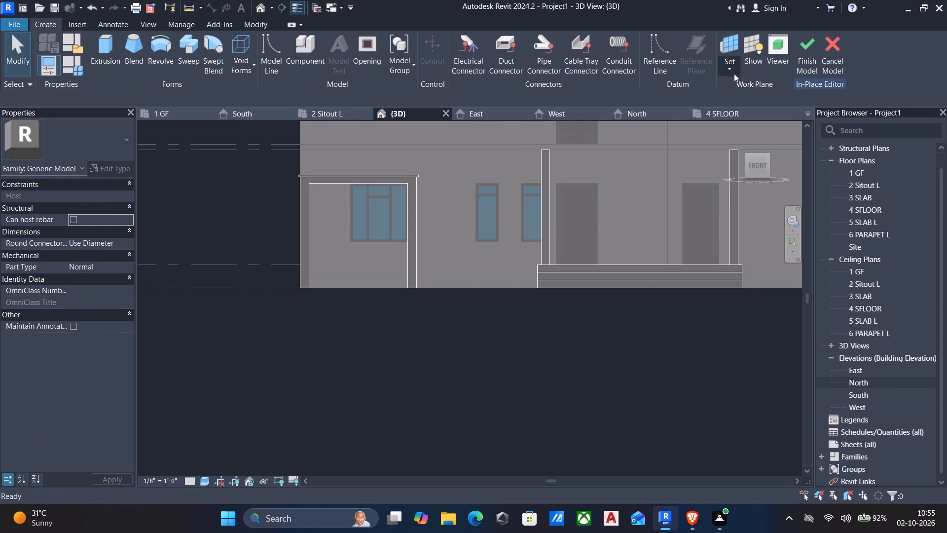
pyautogui.click(101, 43)
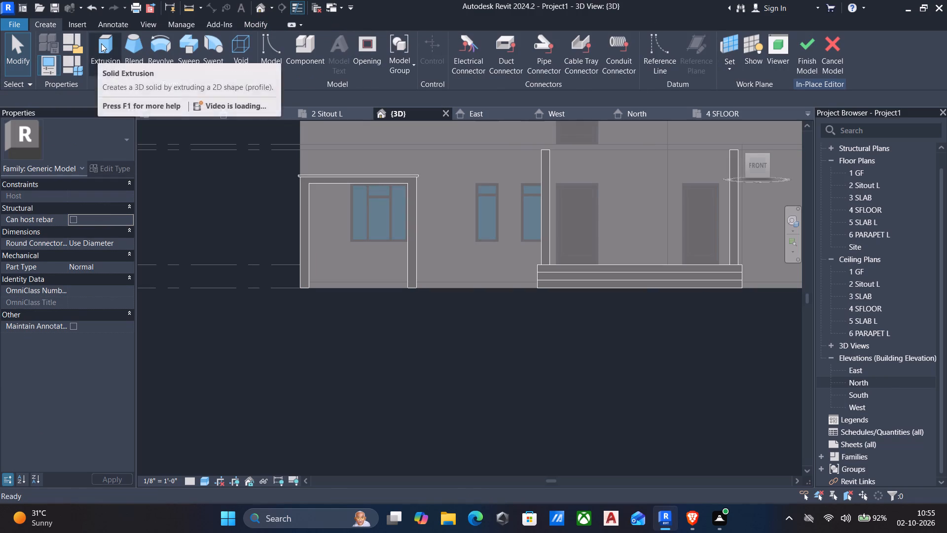
pyautogui.click(567, 73)
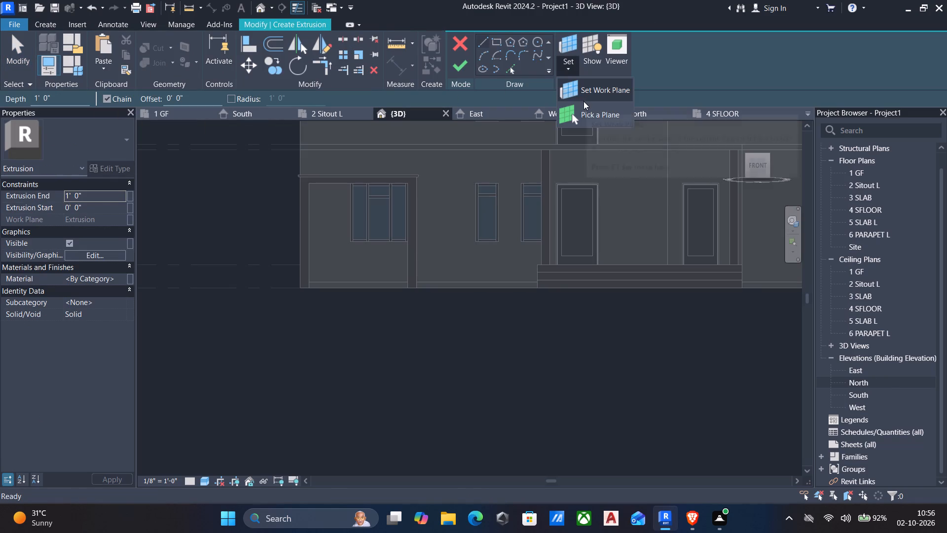
pyautogui.click(588, 109)
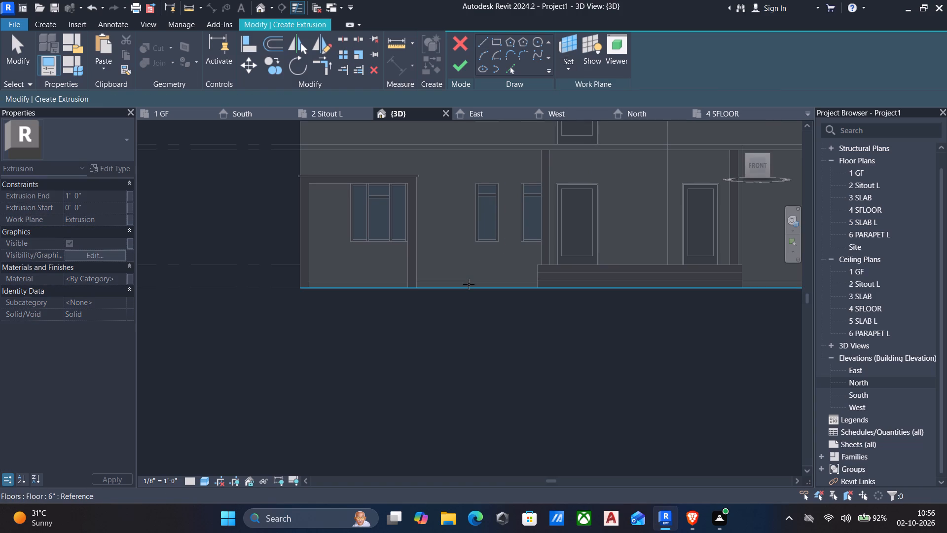
pyautogui.scroll(-3, 463, 283)
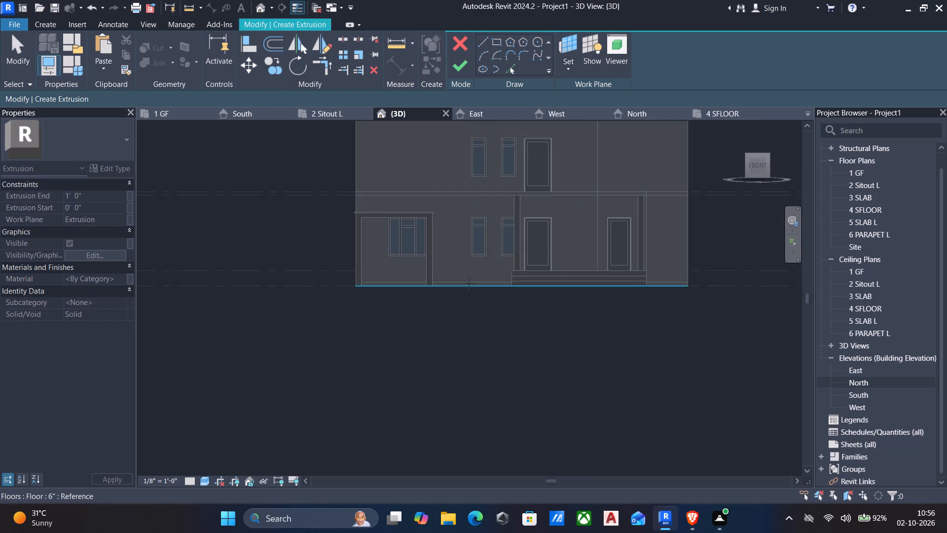
pyautogui.keyDown('shift'); pyautogui.moveTo(470, 283); pyautogui.dragTo(429, 296, button='middle'); pyautogui.keyUp('shift')
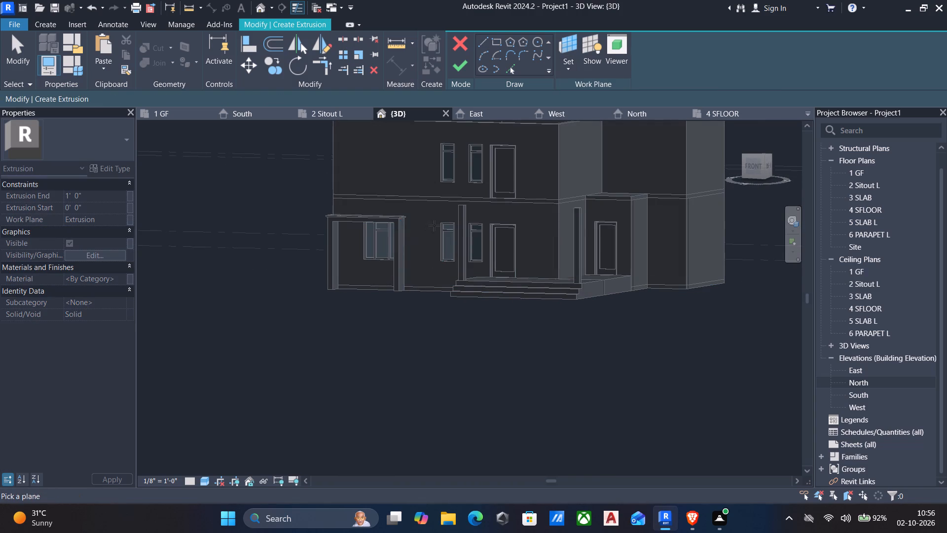
pyautogui.scroll(3, 440, 221)
pyautogui.click(440, 220)
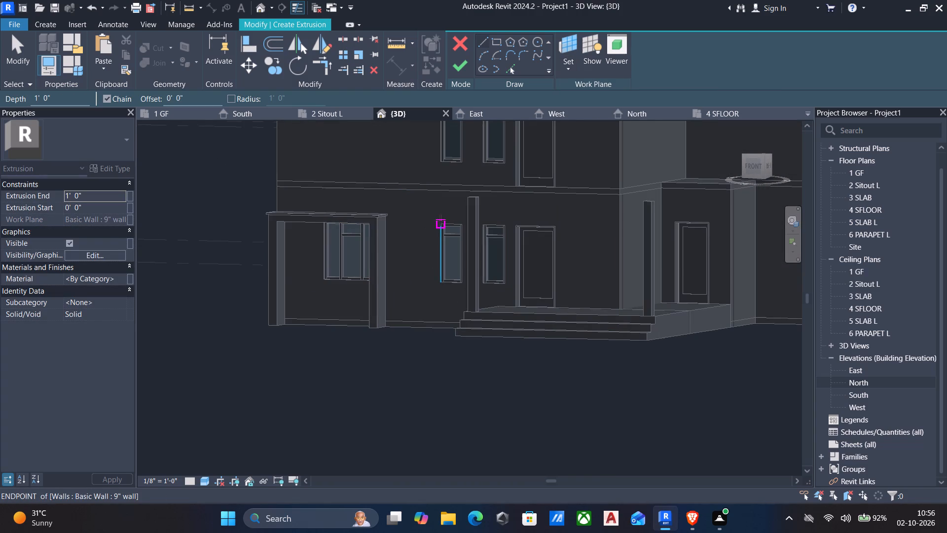
pyautogui.click(593, 54)
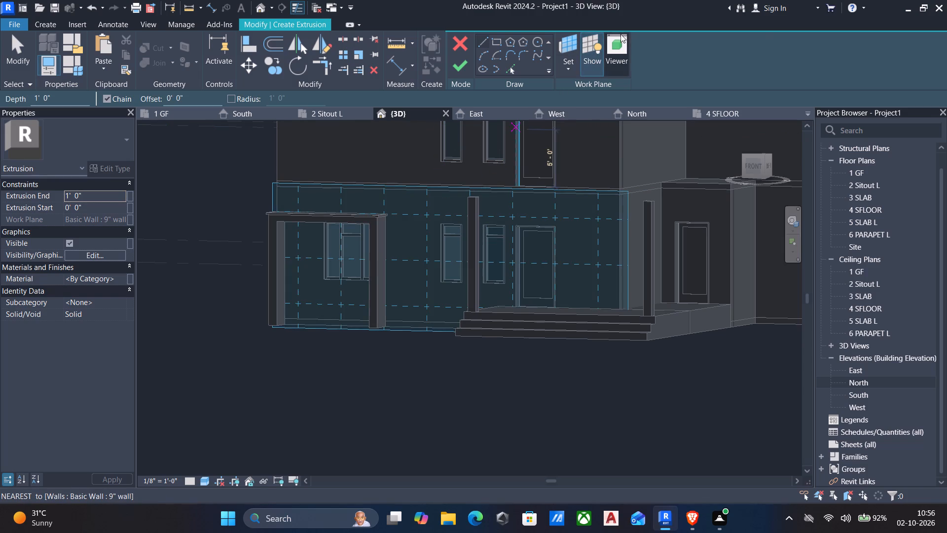
pyautogui.click(589, 55)
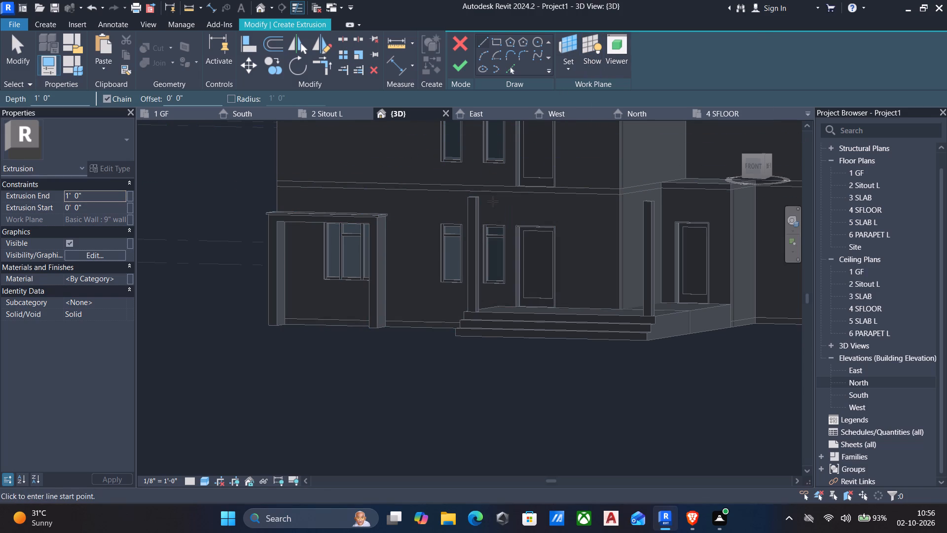
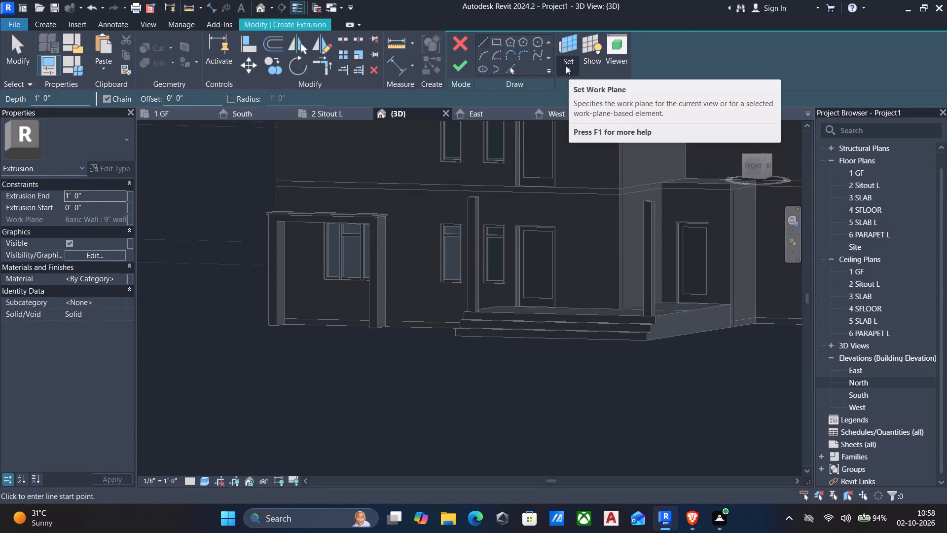
# Discard the empty extrusion sketch started on the front wall's face.
pyautogui.click(460, 40)
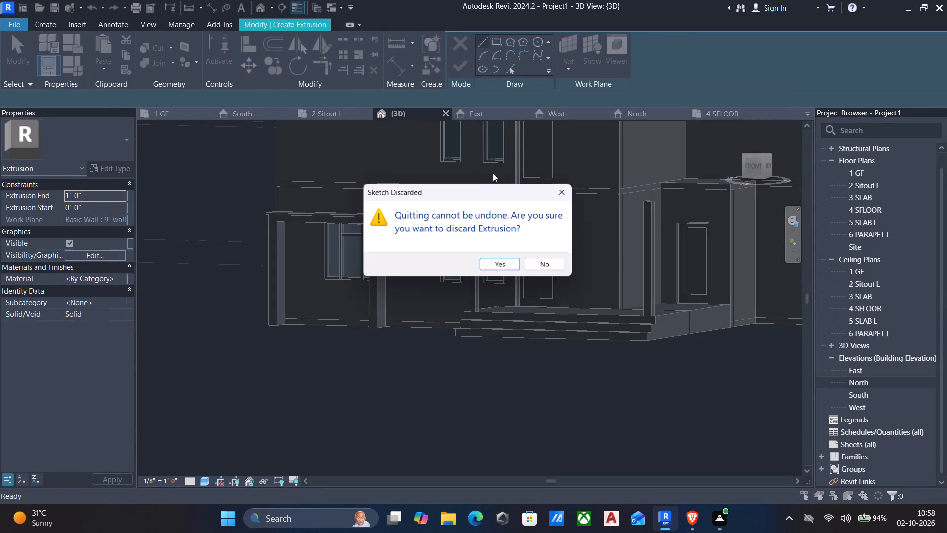
pyautogui.click(504, 259)
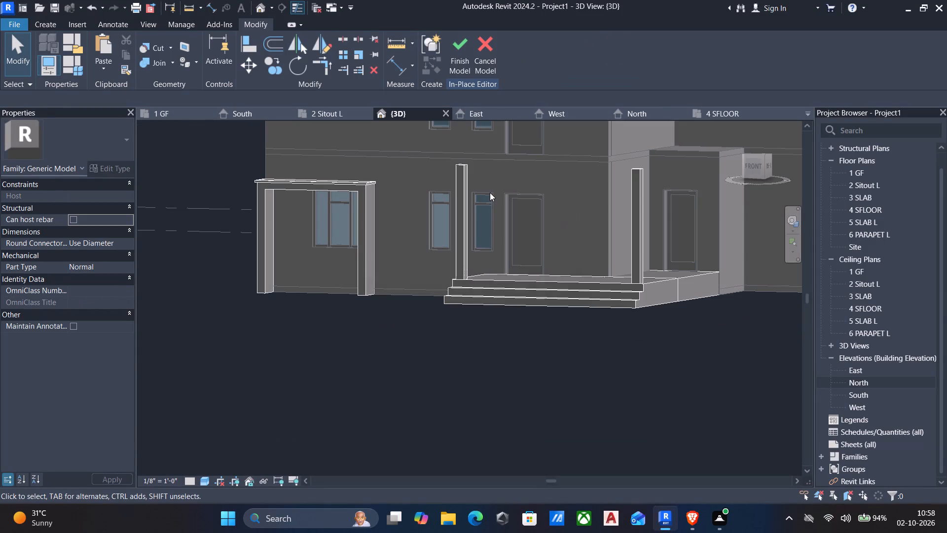
# Finish the in-place model of the window frame, porch columns and steps, seen from the front.
pyautogui.click(753, 166)
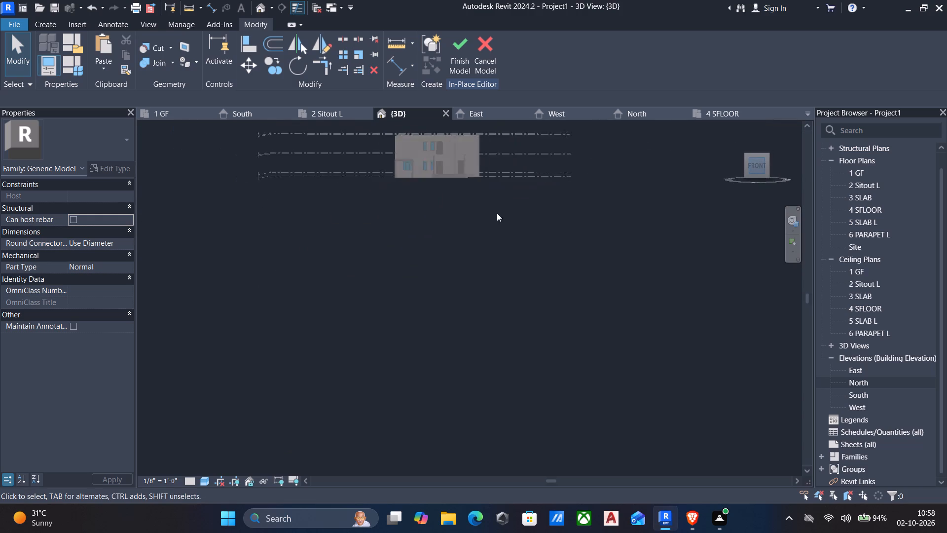
pyautogui.scroll(5, 467, 200)
pyautogui.scroll(5, 545, 335)
pyautogui.scroll(4, 560, 241)
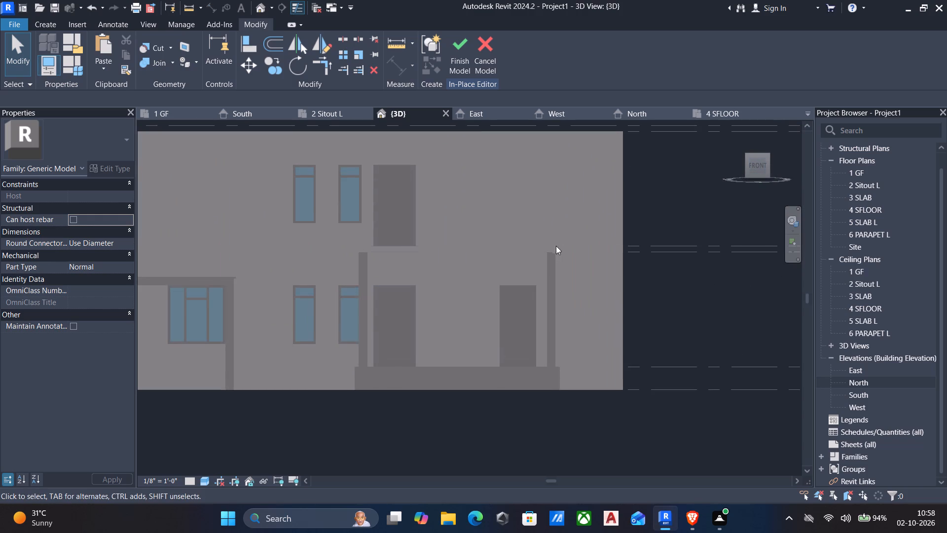
pyautogui.click(466, 45)
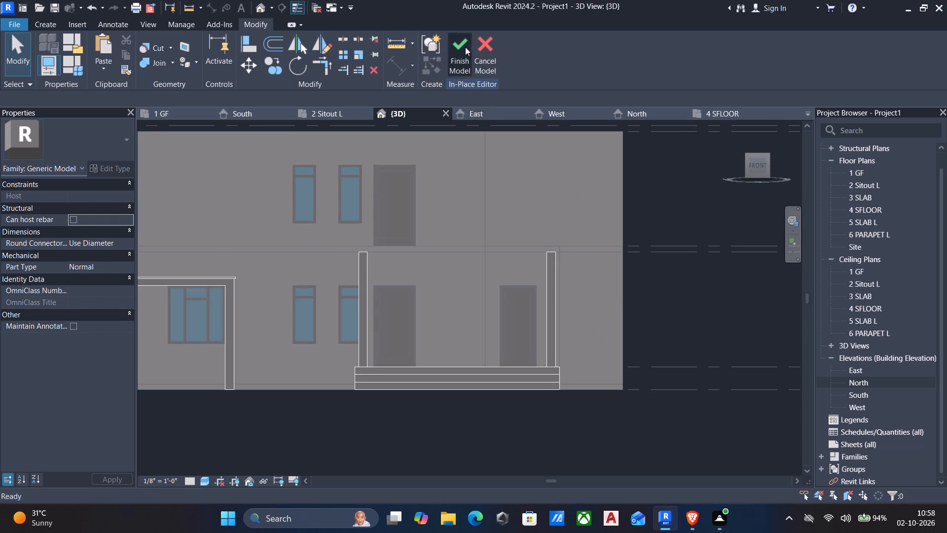
# Reopen the in-place model for editing and lower the eastern porch column's top to the U-shaped band's top level, an extrusion end of 7' 10".
pyautogui.click(551, 262)
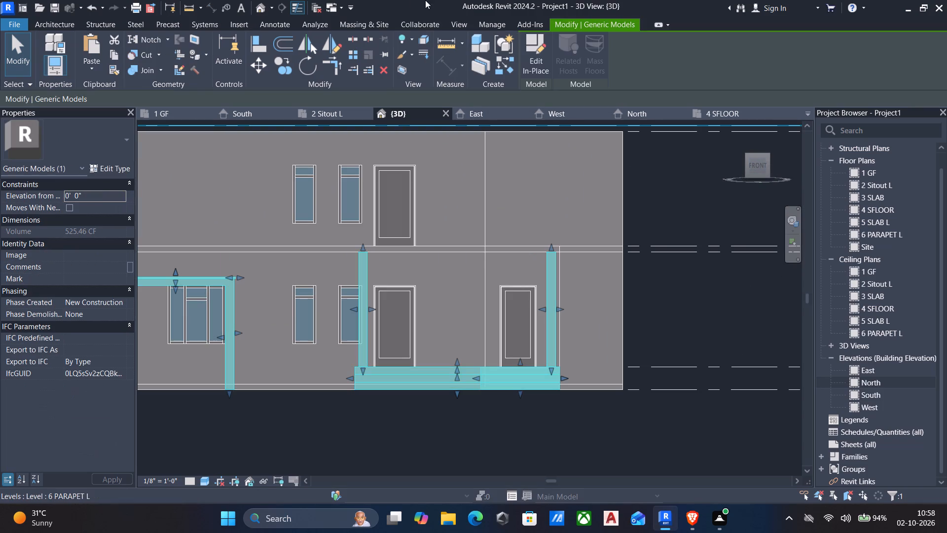
pyautogui.click(533, 50)
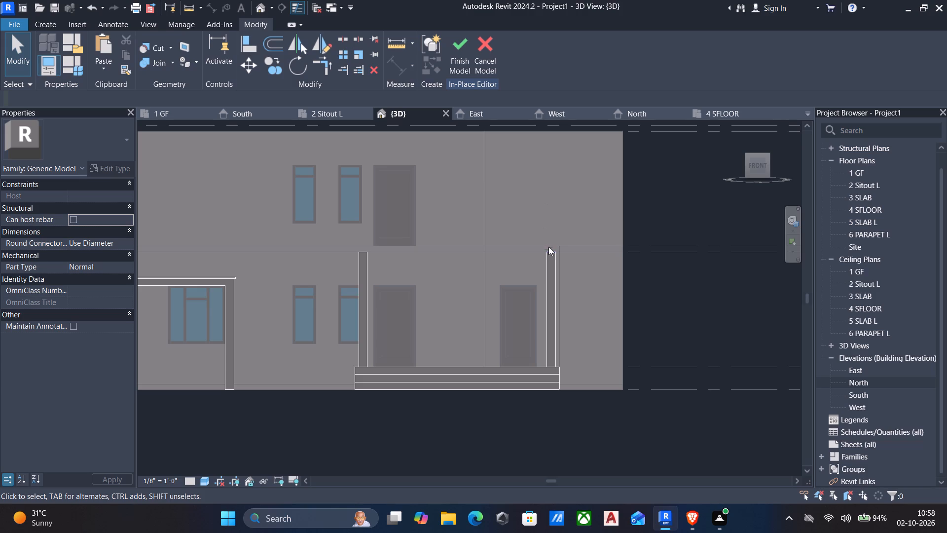
pyautogui.click(549, 257)
pyautogui.moveTo(550, 248); pyautogui.dragTo(548, 279)
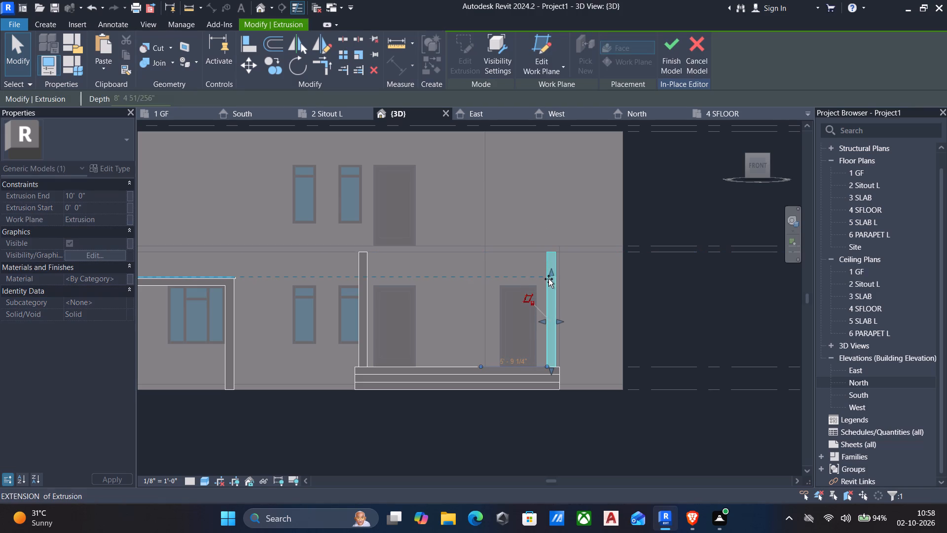
pyautogui.moveTo(548, 279); pyautogui.dragTo(548, 279)
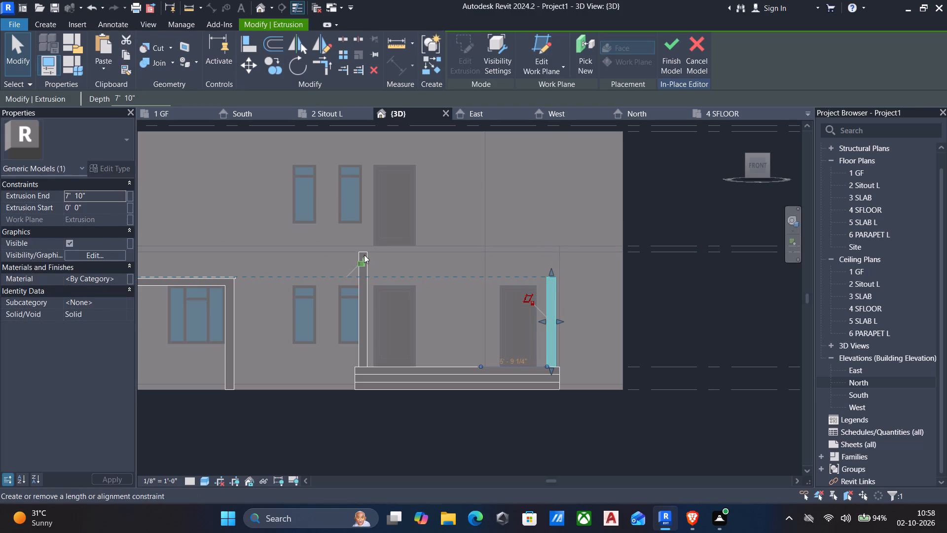
# Lower the other porch column, beside the ground-floor window, to match the shortened column, with an extrusion end of 7' 10".
pyautogui.click(362, 252)
pyautogui.click(360, 251)
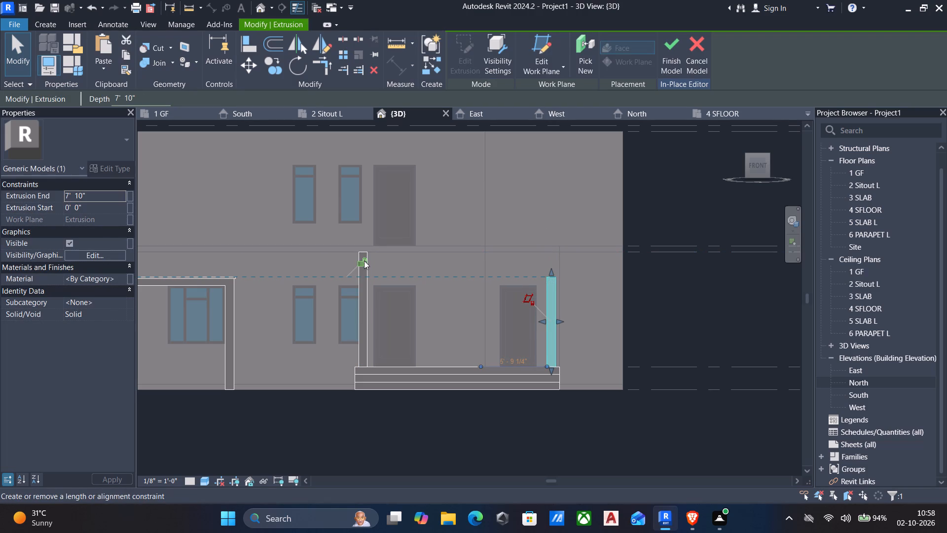
pyautogui.scroll(5, 363, 252)
pyautogui.click(359, 253)
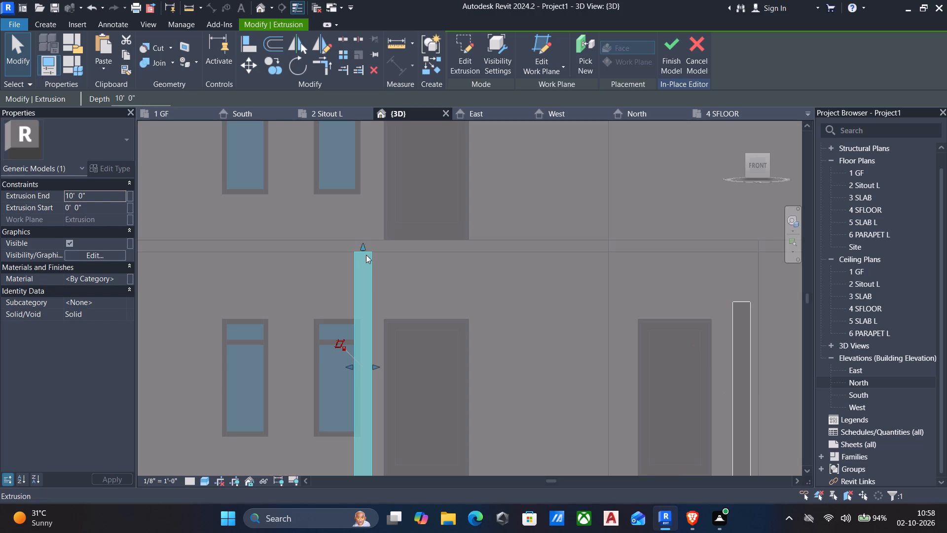
pyautogui.moveTo(361, 243); pyautogui.dragTo(362, 288)
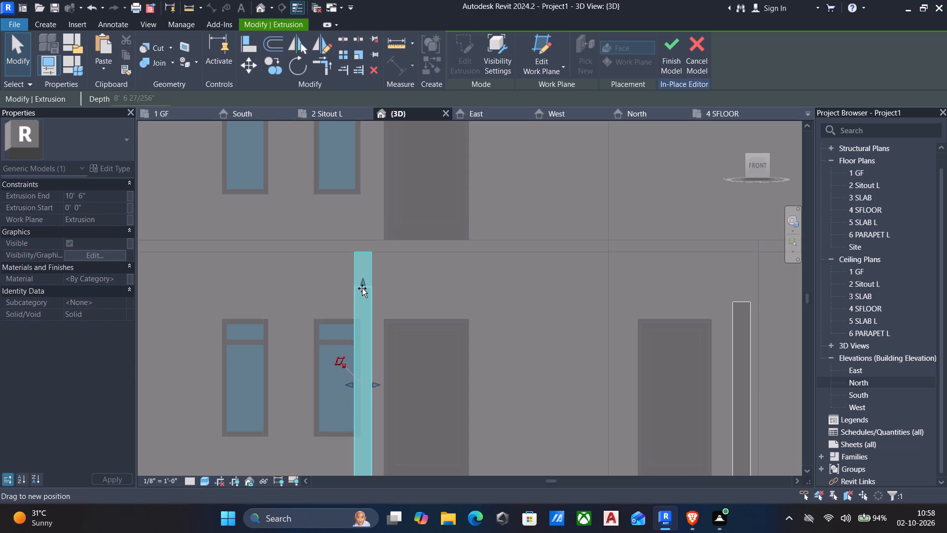
pyautogui.moveTo(362, 288); pyautogui.dragTo(363, 298)
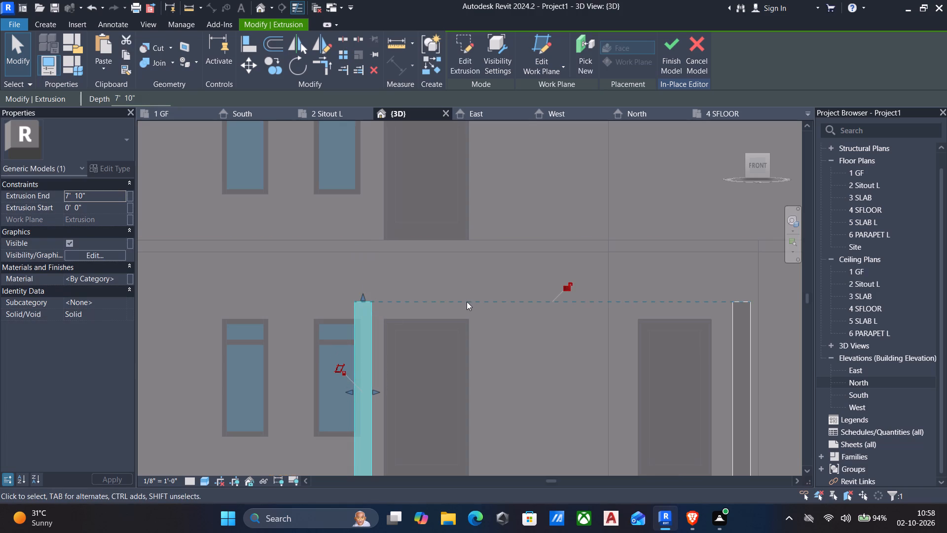
# Start a new solid extrusion with the top face of the porch column nearest the framed window as its work plane.
pyautogui.scroll(-3, 467, 302)
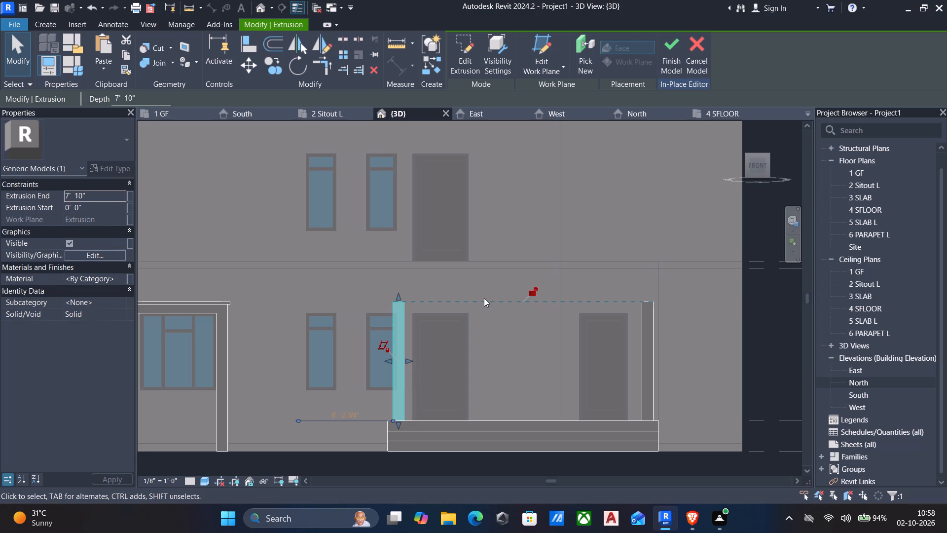
pyautogui.scroll(-1, 581, 27)
pyautogui.click(39, 29)
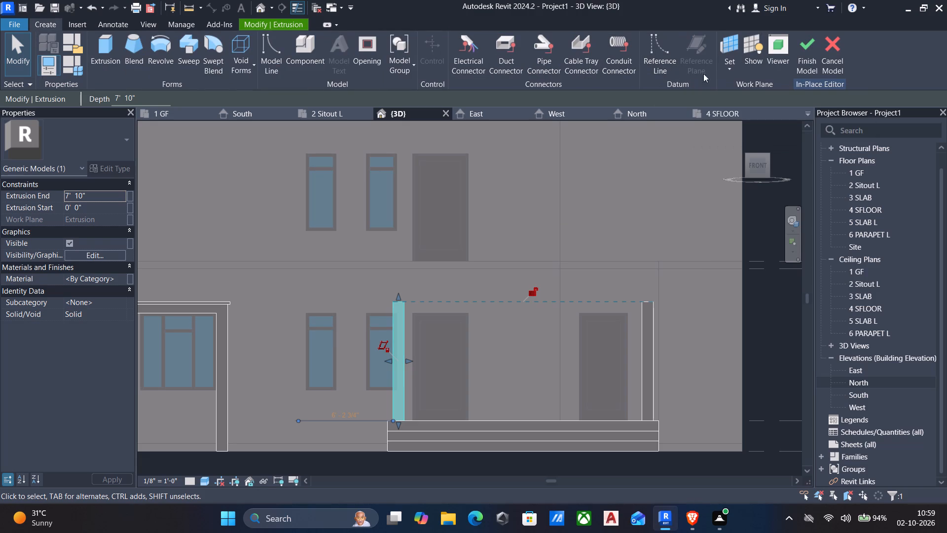
pyautogui.moveTo(106, 46); pyautogui.dragTo(111, 46)
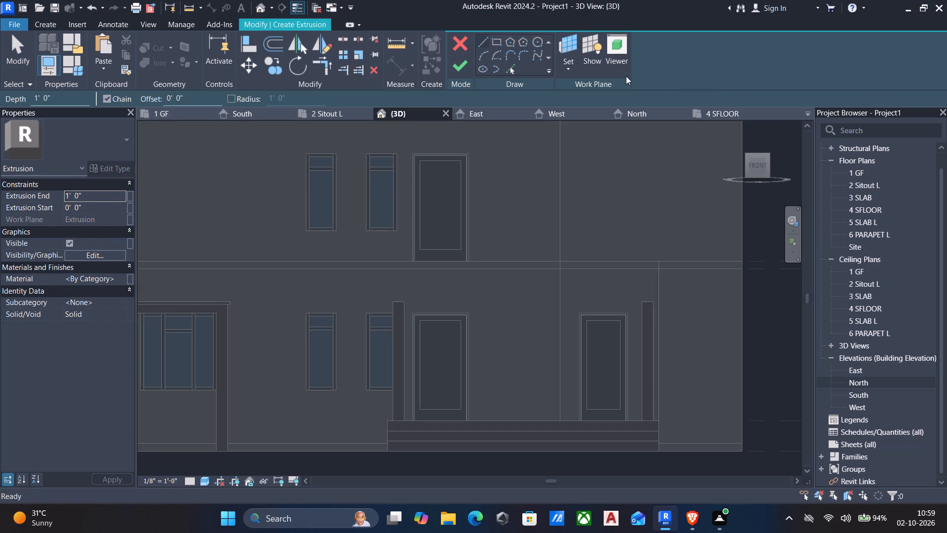
pyautogui.click(573, 68)
pyautogui.click(591, 113)
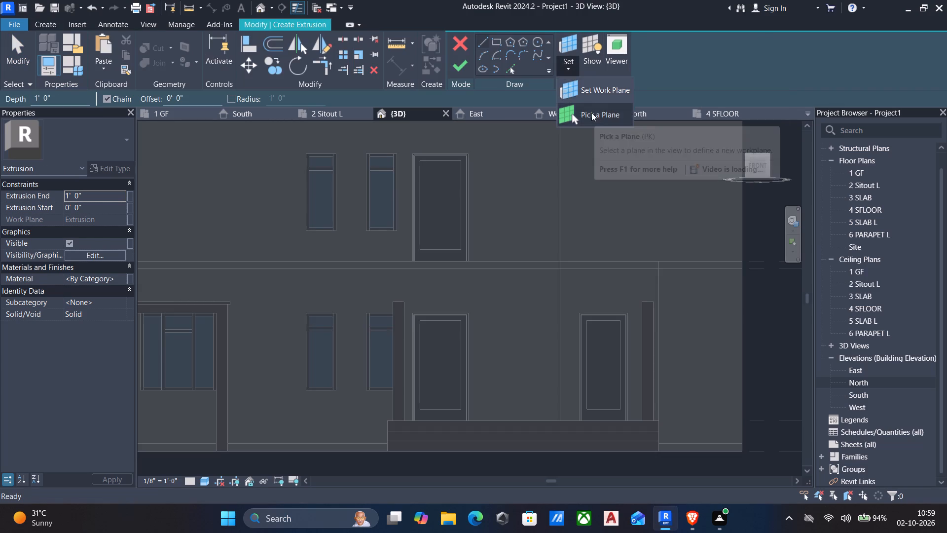
pyautogui.scroll(-3, 547, 192)
pyautogui.keyDown('shift'); pyautogui.moveTo(562, 216); pyautogui.dragTo(454, 315, button='middle'); pyautogui.keyUp('shift')
pyautogui.scroll(2, 217, 355)
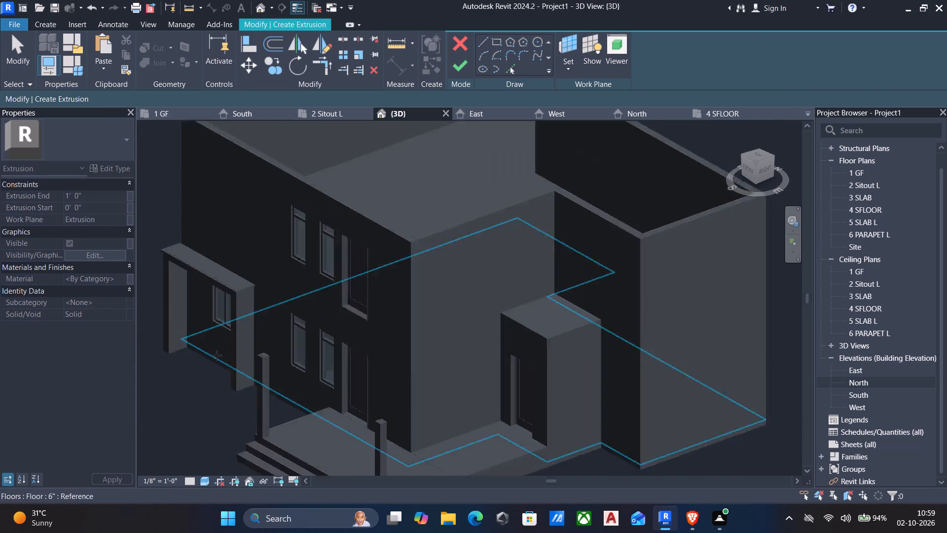
pyautogui.scroll(2, 217, 355)
pyautogui.click(280, 355)
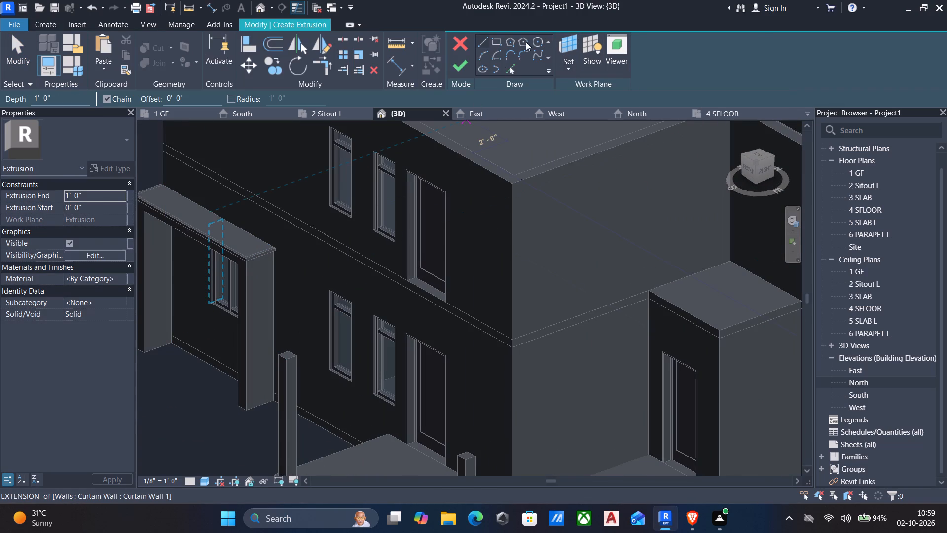
# Sketch a rectangle about 17' 1" long from the column's outer top corner, running past the second porch column and back toward the house.
pyautogui.click(495, 42)
pyautogui.scroll(-4, 442, 138)
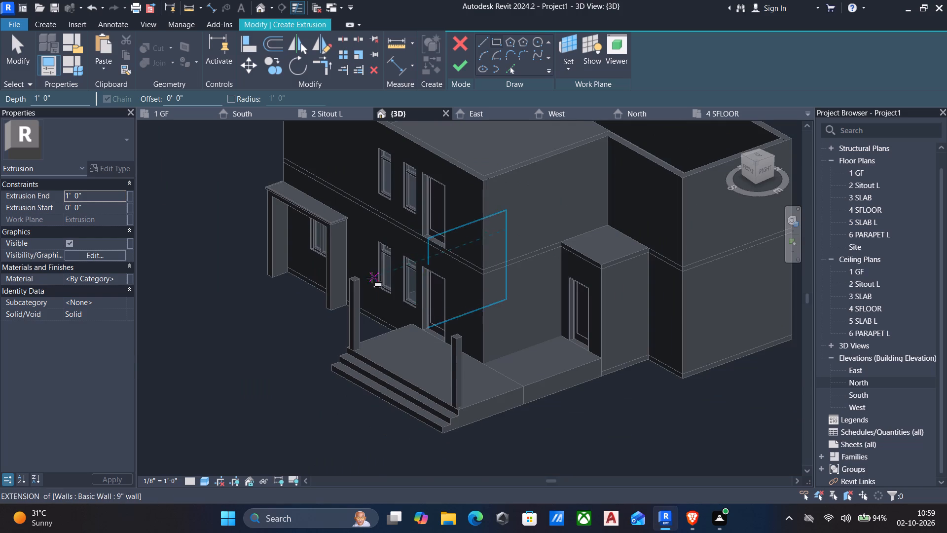
pyautogui.scroll(4, 370, 279)
pyautogui.click(334, 277)
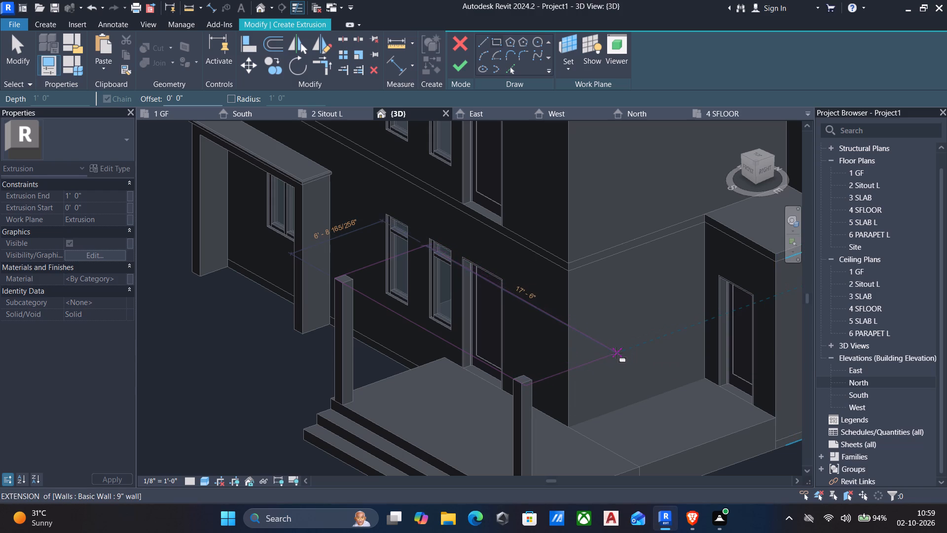
pyautogui.scroll(5, 617, 353)
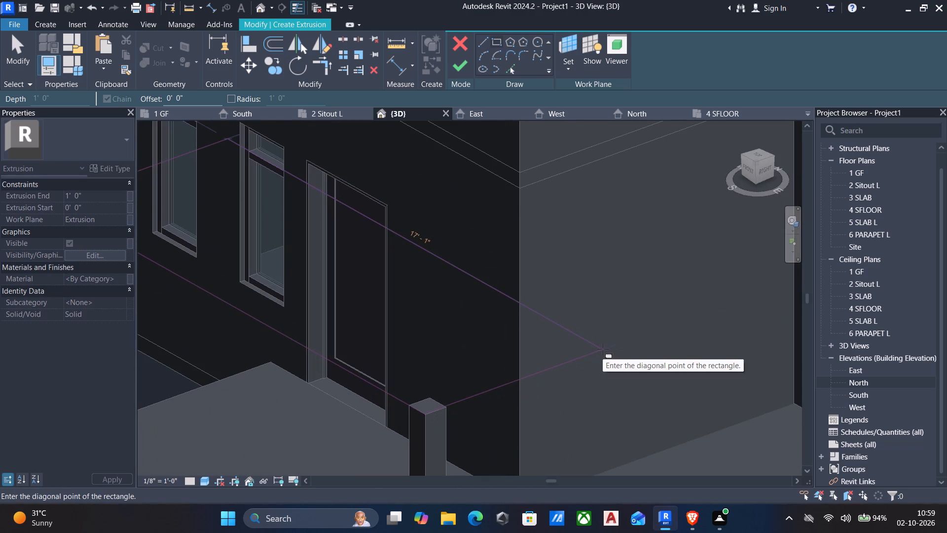
pyautogui.click(603, 349)
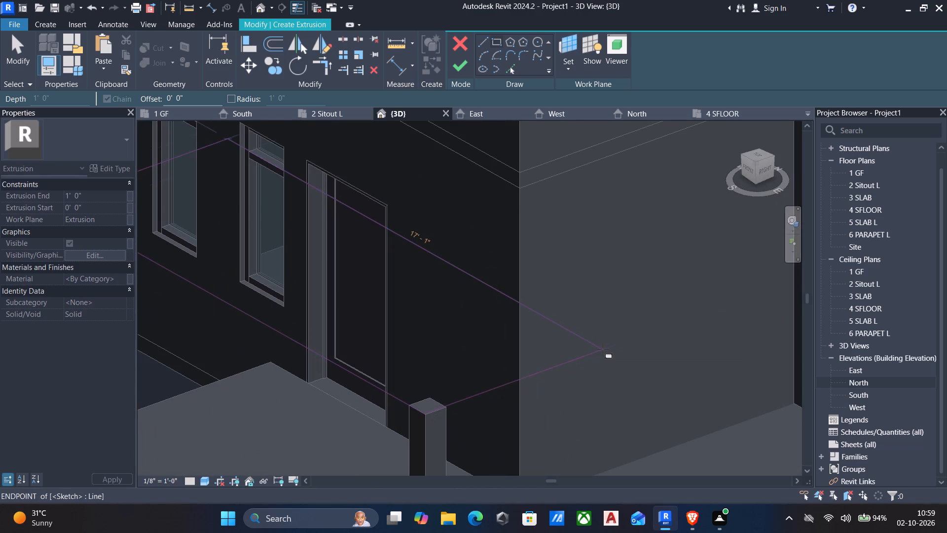
pyautogui.press('Escape')
pyautogui.scroll(-6, 615, 351)
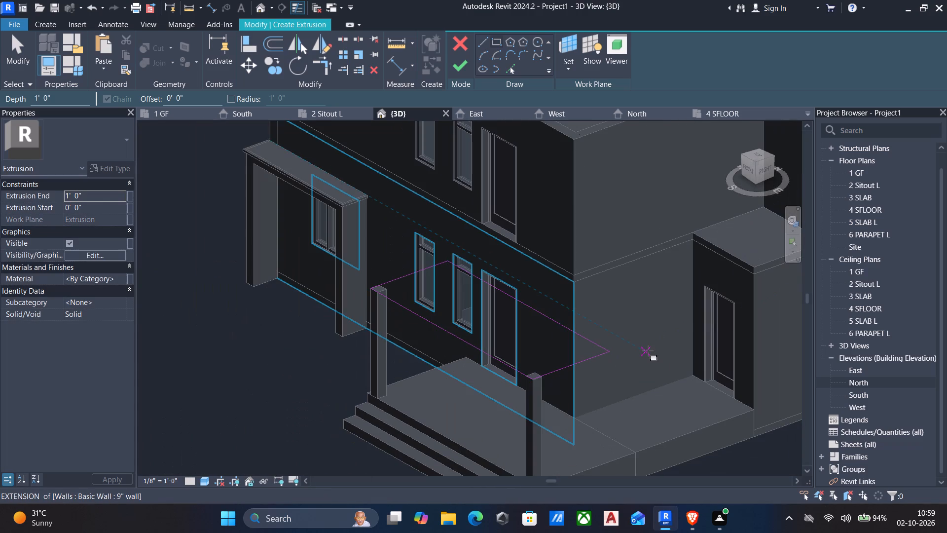
pyautogui.press('Escape')
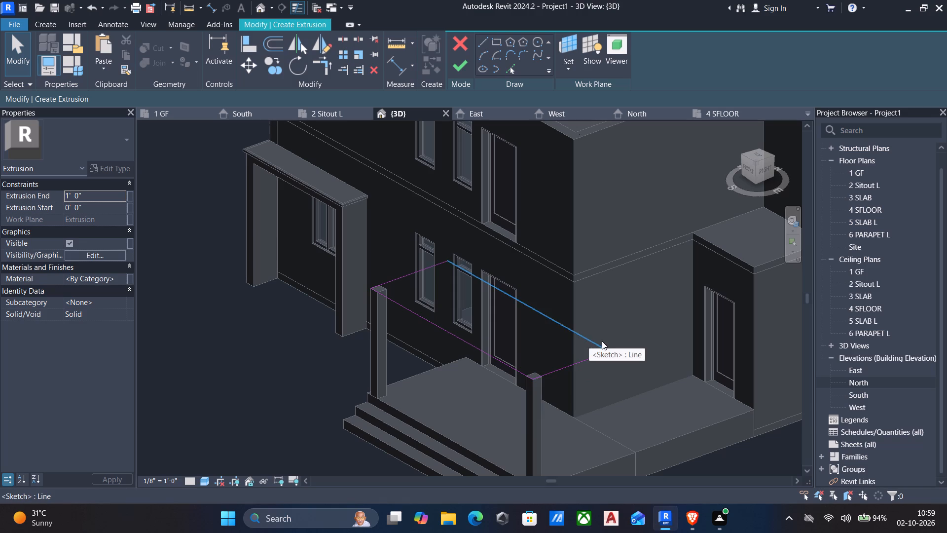
# Stretch the rectangle's side line at the second porch column toward the recessed side door to a length of 18' 0".
pyautogui.click(595, 355)
pyautogui.moveTo(608, 353); pyautogui.dragTo(729, 314)
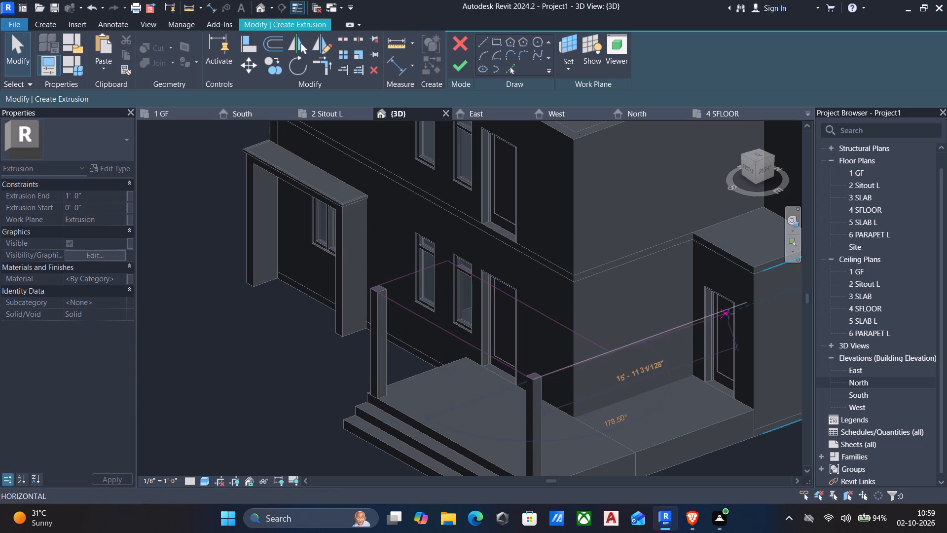
pyautogui.moveTo(729, 314); pyautogui.dragTo(751, 303)
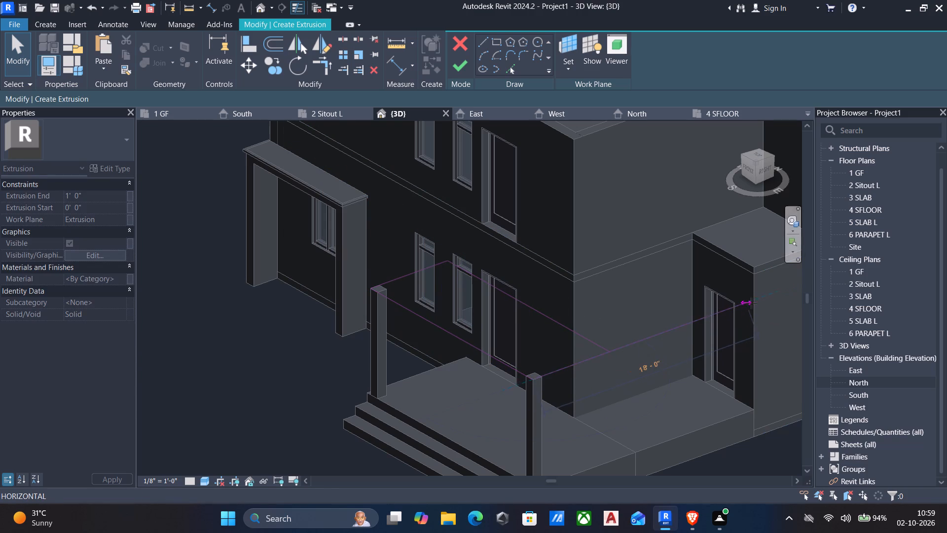
pyautogui.moveTo(751, 303); pyautogui.dragTo(751, 303)
pyautogui.scroll(3, 751, 303)
pyautogui.press('Escape')
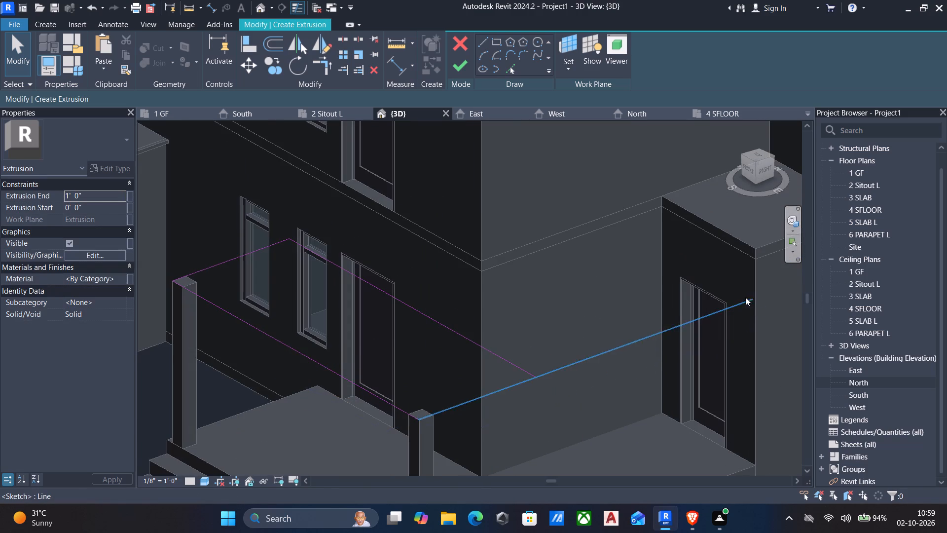
# Examine the extrusion sketch above the porch columns from the front and from an angled overhead view.
pyautogui.scroll(-2, 731, 299)
pyautogui.keyDown('shift'); pyautogui.moveTo(692, 314); pyautogui.dragTo(738, 301, button='middle'); pyautogui.keyUp('shift')
pyautogui.scroll(-5, 738, 301)
pyautogui.moveTo(681, 350); pyautogui.dragTo(711, 342, button='middle')
pyautogui.scroll(-4, 700, 344)
pyautogui.moveTo(698, 345); pyautogui.dragTo(643, 355, button='middle')
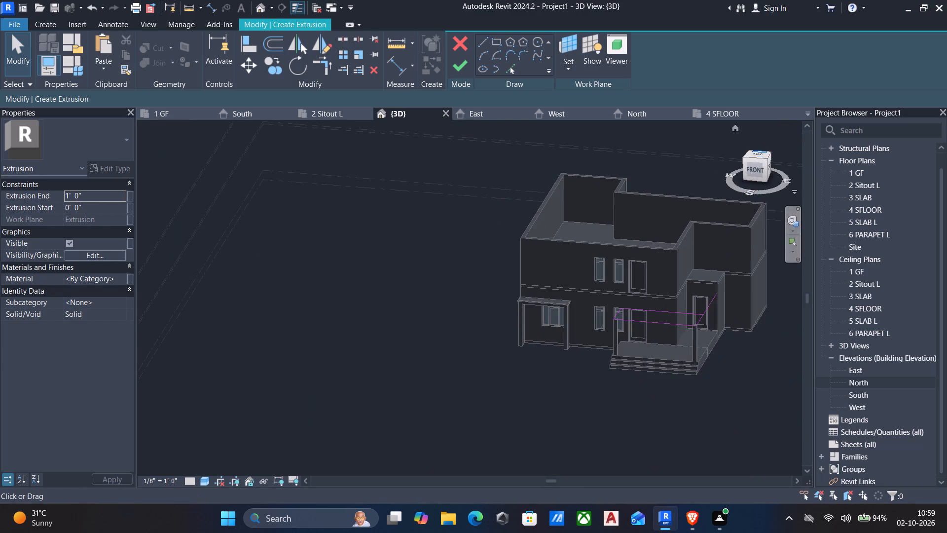
pyautogui.click(754, 170)
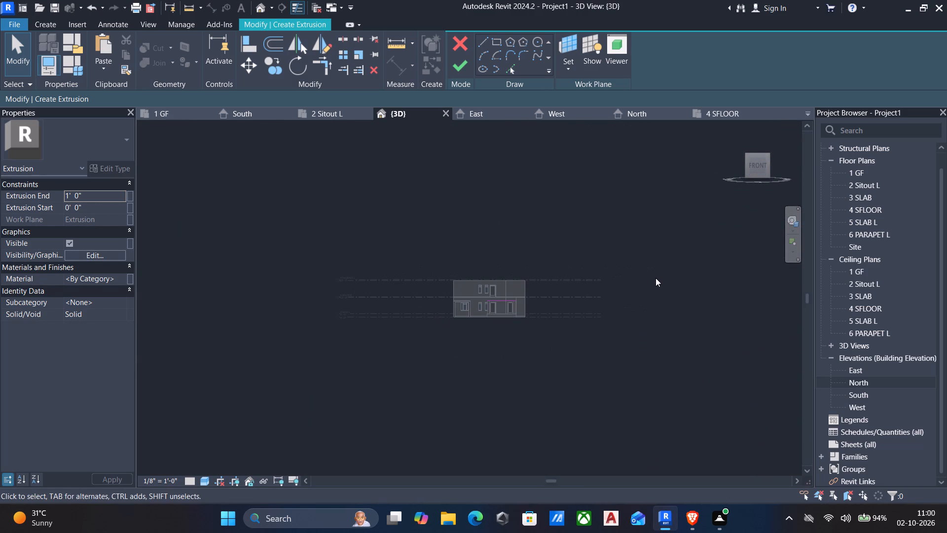
pyautogui.scroll(4, 636, 298)
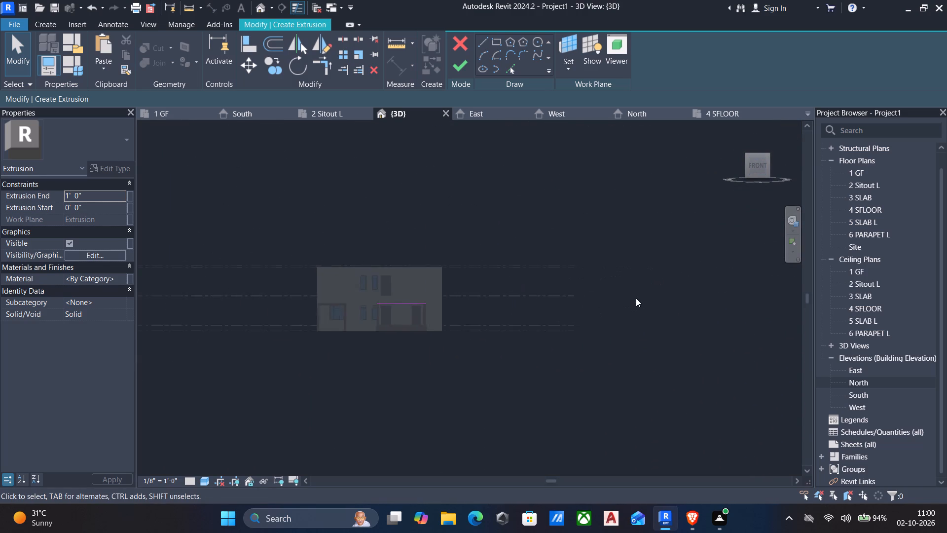
pyautogui.scroll(2, 636, 298)
pyautogui.scroll(5, 425, 306)
pyautogui.scroll(-4, 406, 308)
pyautogui.moveTo(417, 307); pyautogui.dragTo(559, 277, button='middle')
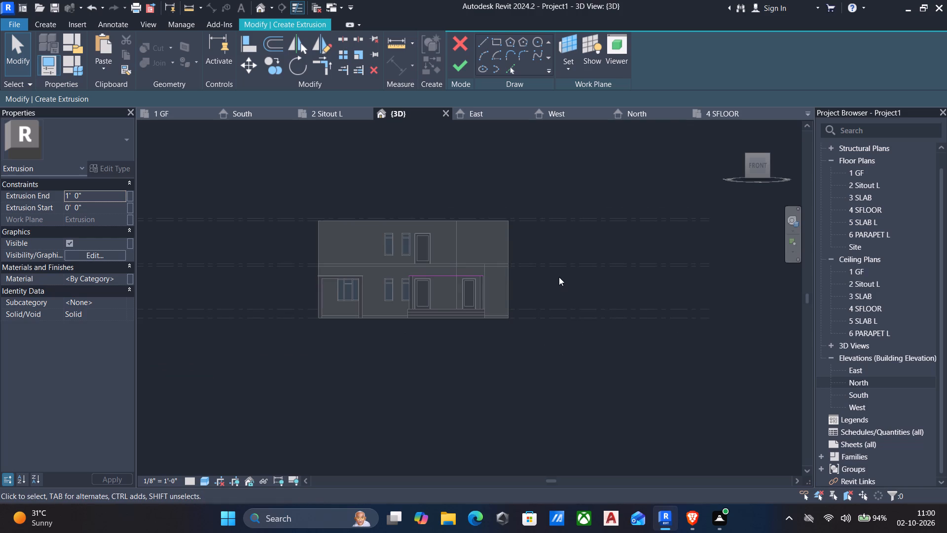
pyautogui.keyDown('shift'); pyautogui.moveTo(585, 270); pyautogui.dragTo(571, 275, button='middle'); pyautogui.keyUp('shift')
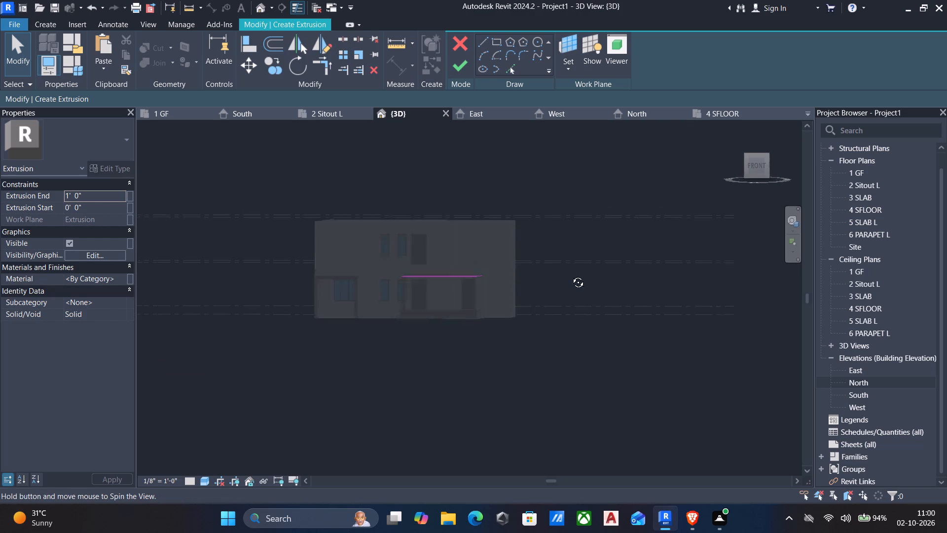
pyautogui.keyDown('shift'); pyautogui.moveTo(571, 275); pyautogui.dragTo(510, 367, button='middle'); pyautogui.keyUp('shift')
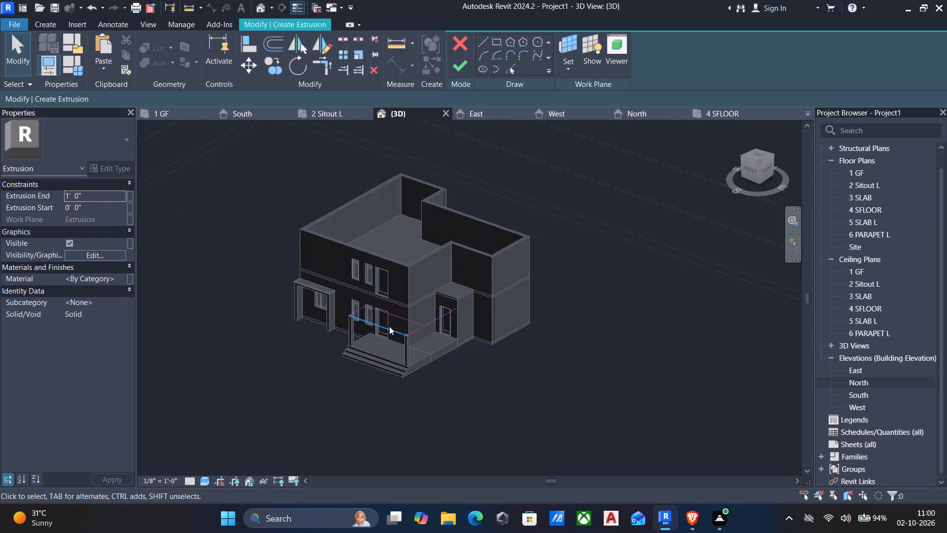
# Draw sketch lines from the stretched side line's end about 6' 2" across to the inner wall corner, and about 9' 5" along the wall to the house corner.
pyautogui.scroll(3, 402, 326)
pyautogui.scroll(4, 471, 308)
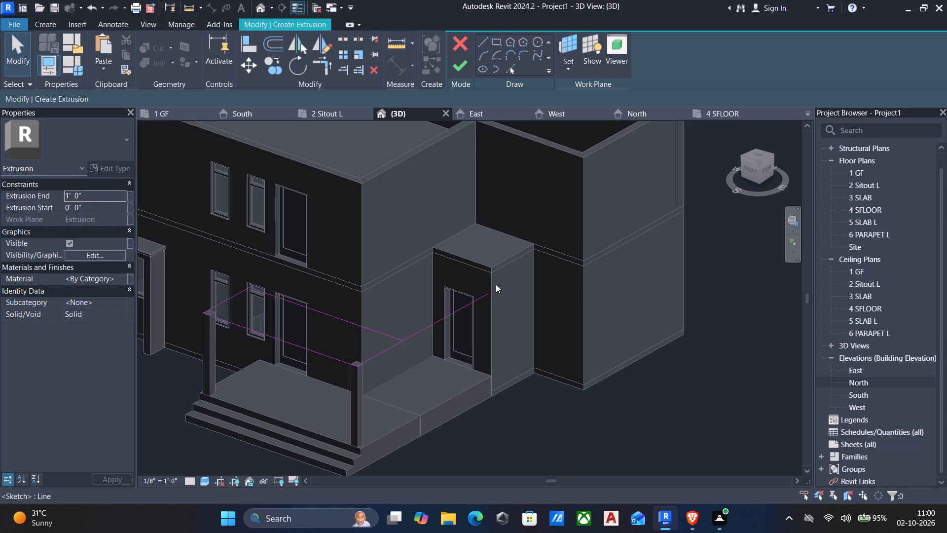
pyautogui.click(486, 44)
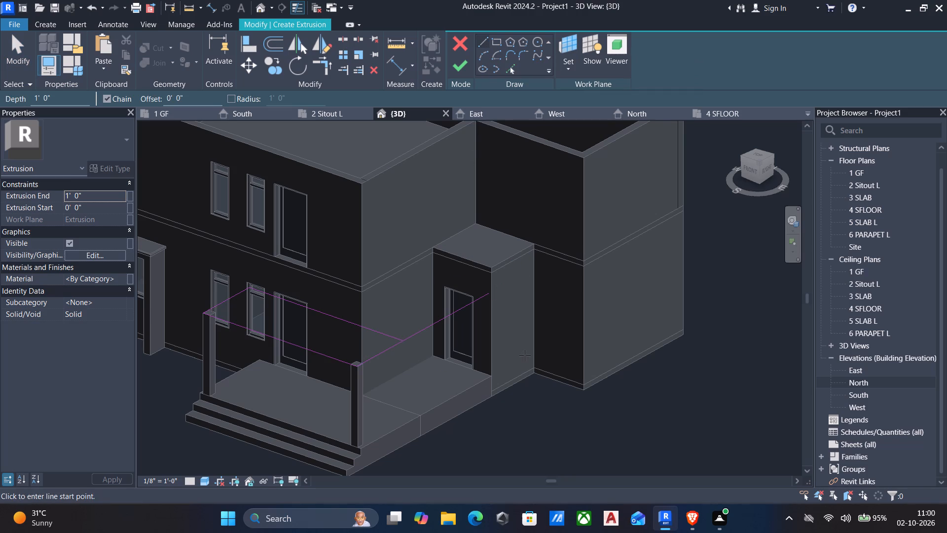
pyautogui.scroll(4, 505, 319)
pyautogui.click(475, 273)
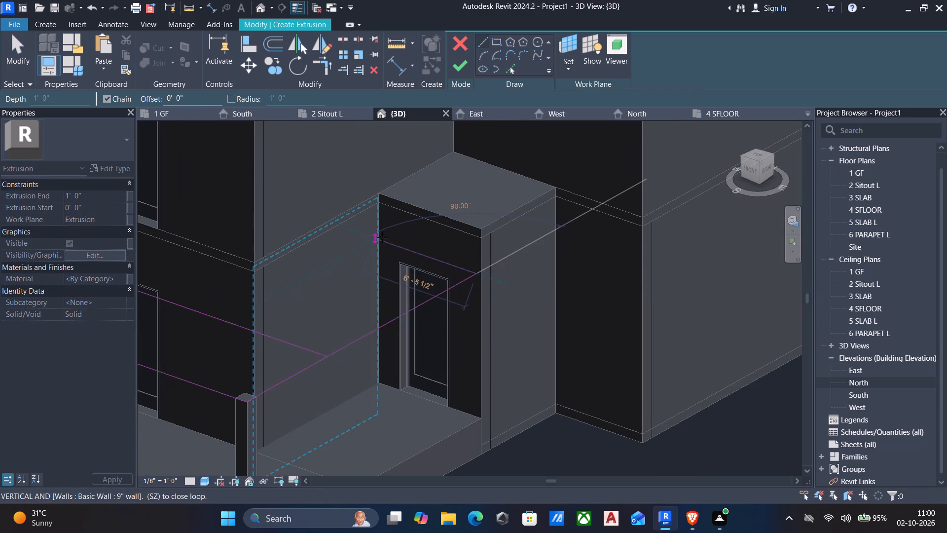
pyautogui.scroll(5, 378, 239)
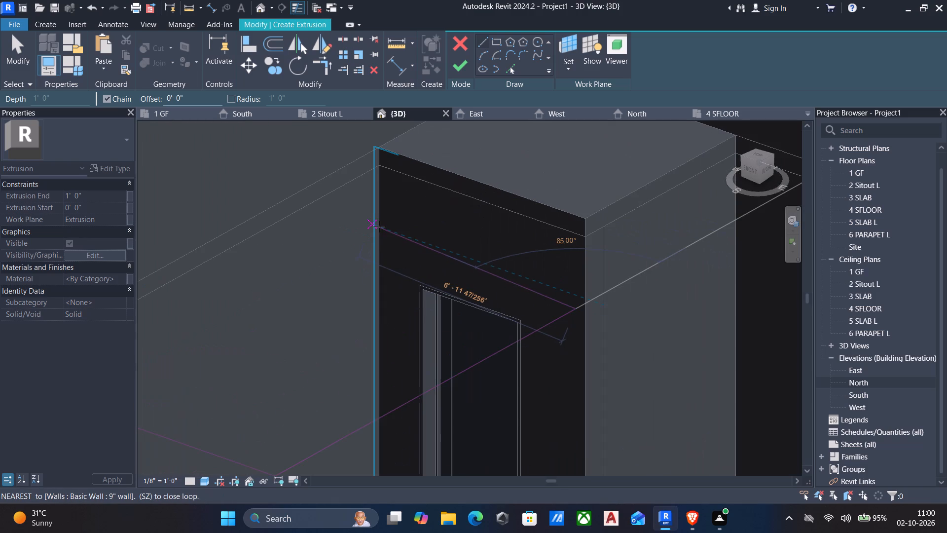
pyautogui.scroll(4, 385, 227)
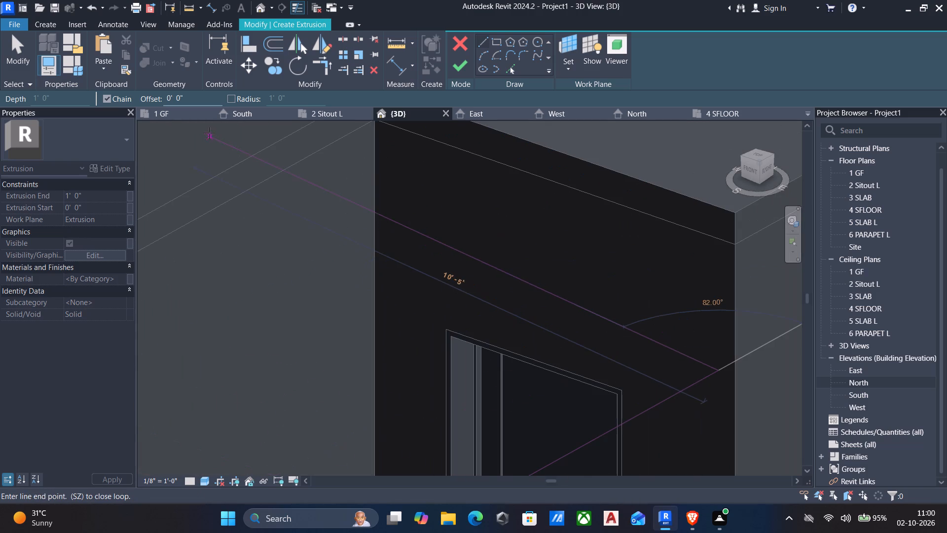
pyautogui.click(377, 251)
pyautogui.scroll(-4, 374, 260)
pyautogui.moveTo(370, 269); pyautogui.dragTo(421, 234, button='middle')
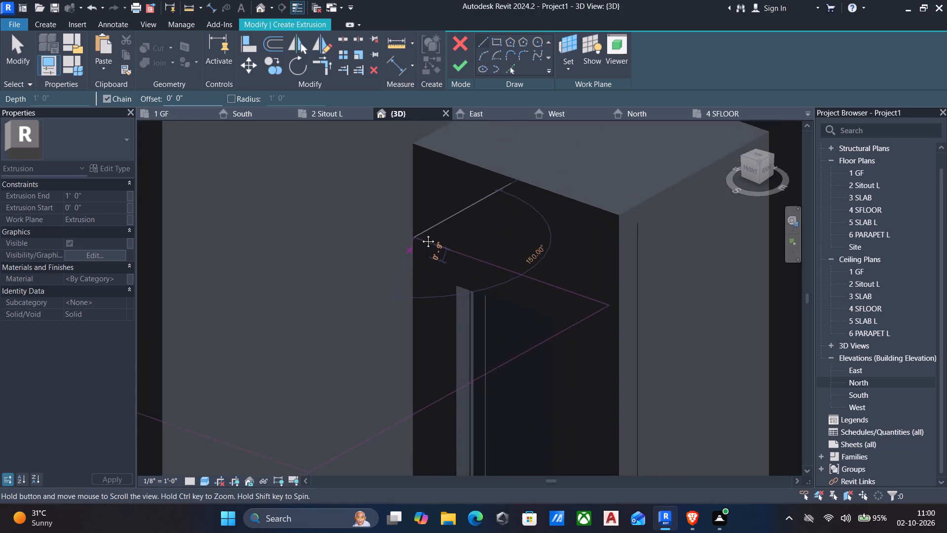
pyautogui.moveTo(421, 234); pyautogui.dragTo(455, 212, button='middle')
pyautogui.moveTo(226, 317); pyautogui.dragTo(325, 263, button='middle')
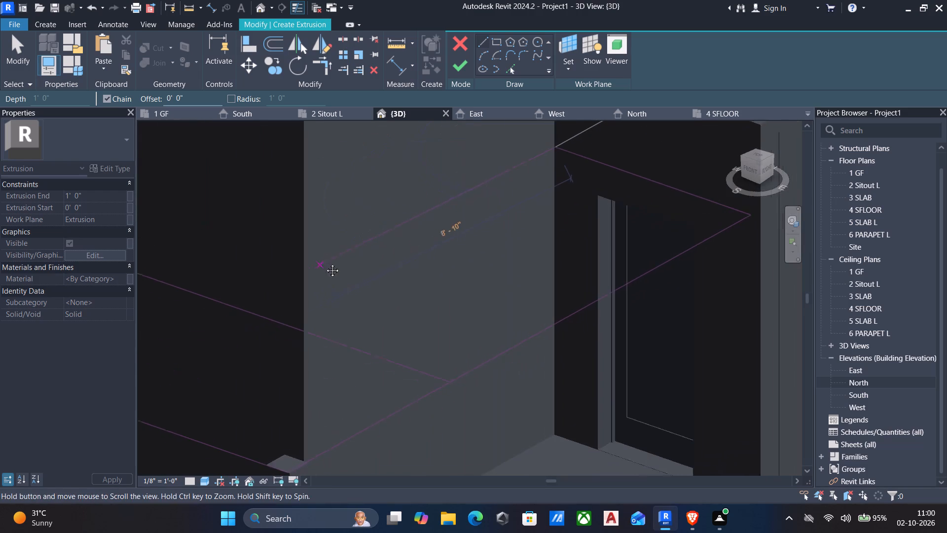
pyautogui.moveTo(325, 263); pyautogui.dragTo(326, 262, button='middle')
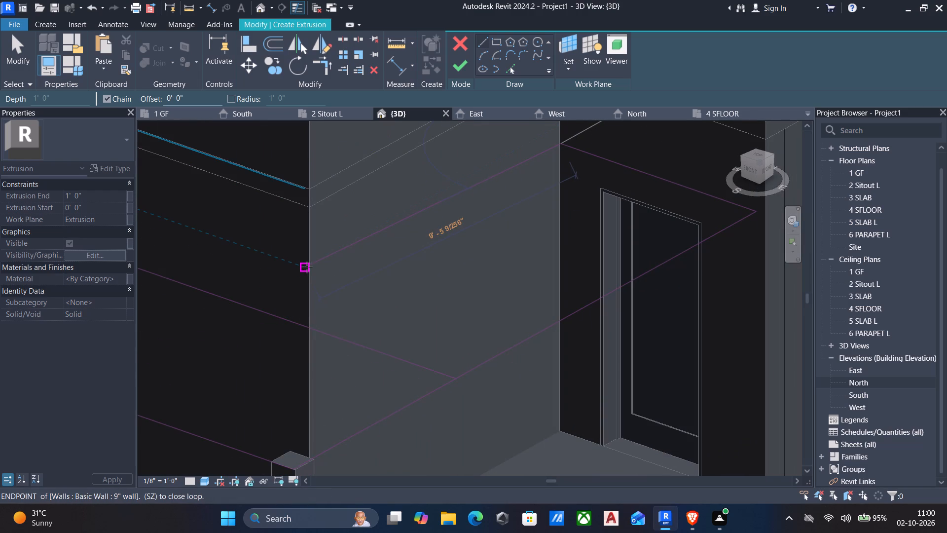
pyautogui.click(307, 267)
pyautogui.scroll(-4, 305, 275)
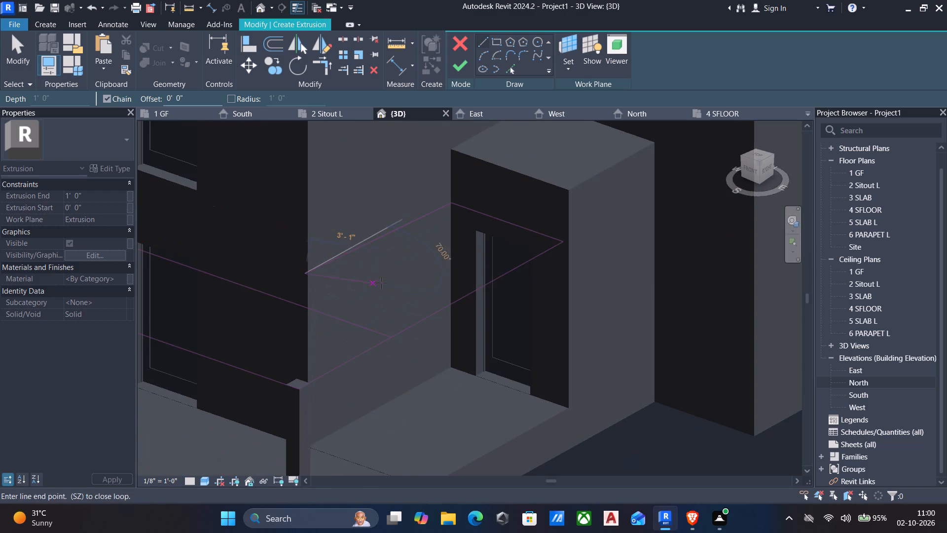
pyautogui.press('Escape')
pyautogui.scroll(-3, 331, 301)
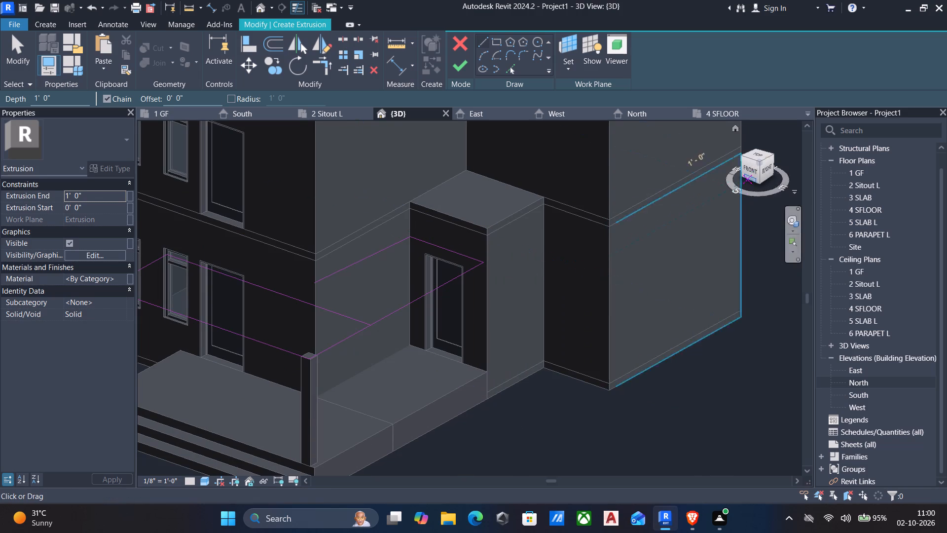
pyautogui.press('Escape')
# Examine the extended porch roof sketch from the front and from an angled overhead view.
pyautogui.click(748, 167)
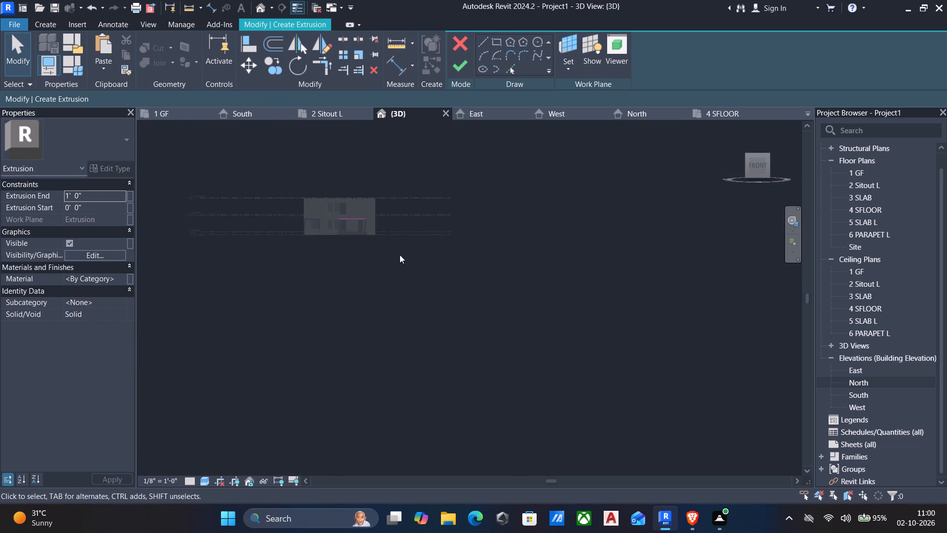
pyautogui.scroll(4, 390, 250)
pyautogui.scroll(9, 567, 320)
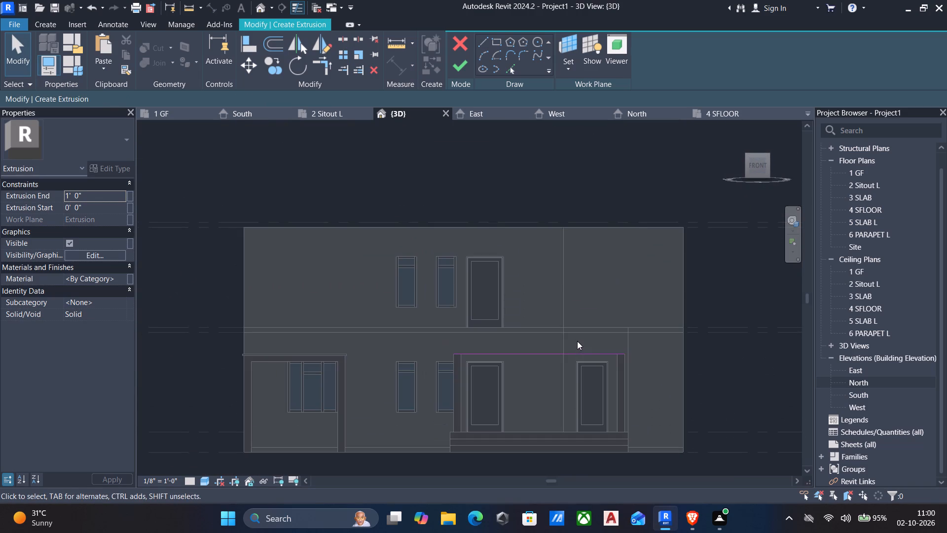
pyautogui.keyDown('shift'); pyautogui.scroll(1, 560, 351); pyautogui.keyUp('shift')
pyautogui.scroll(-3, 529, 353)
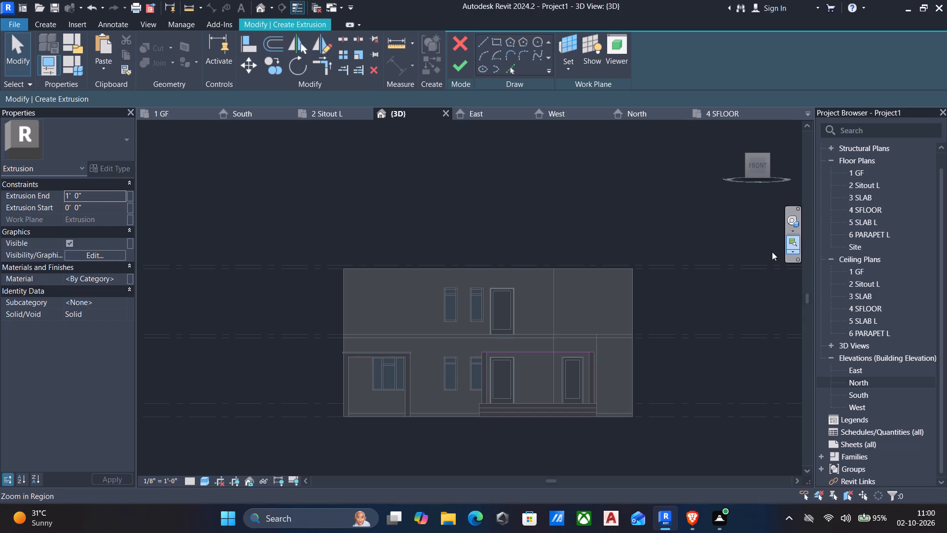
pyautogui.scroll(-2, 713, 355)
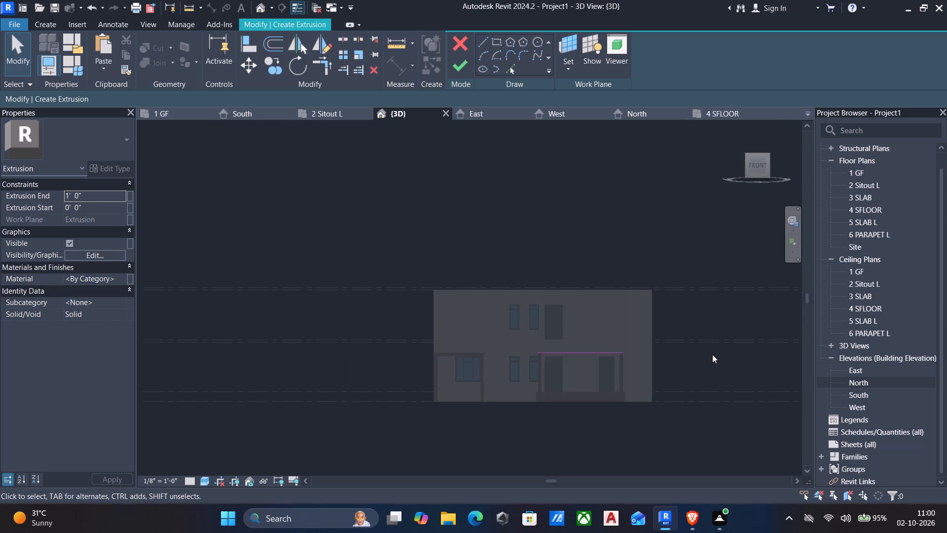
pyautogui.click(768, 154)
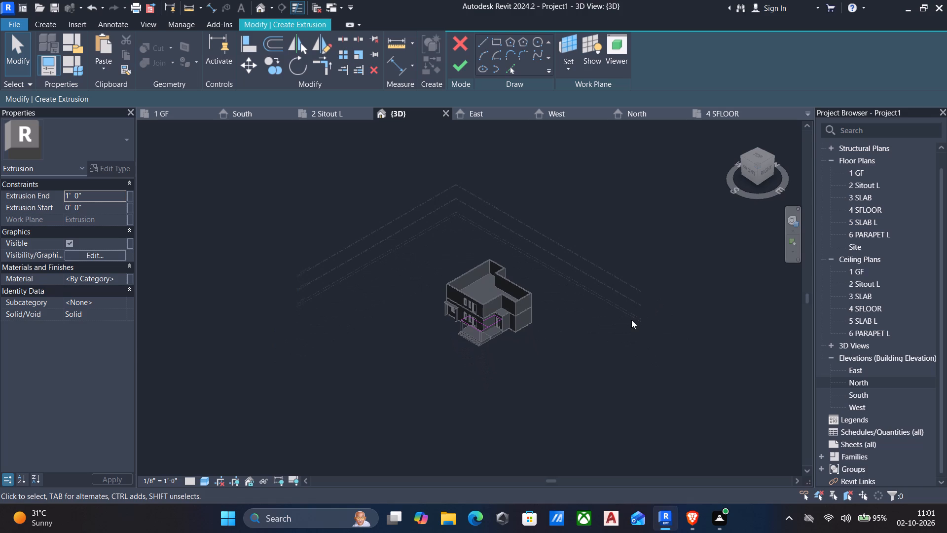
pyautogui.scroll(3, 492, 342)
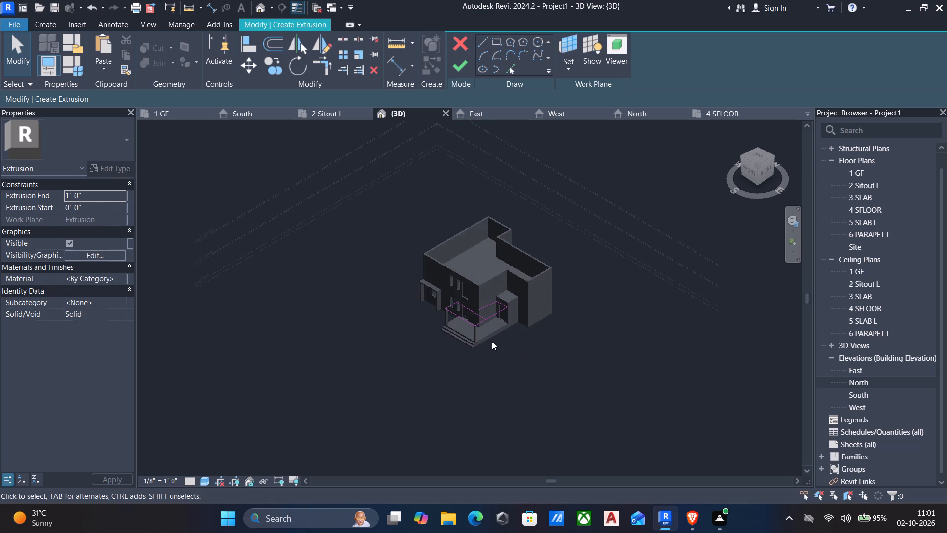
pyautogui.scroll(5, 481, 333)
pyautogui.scroll(5, 478, 293)
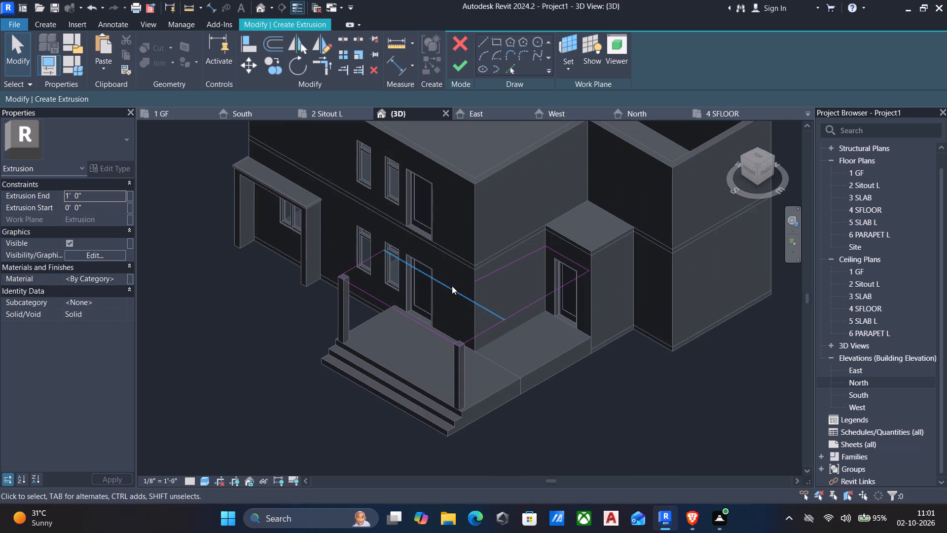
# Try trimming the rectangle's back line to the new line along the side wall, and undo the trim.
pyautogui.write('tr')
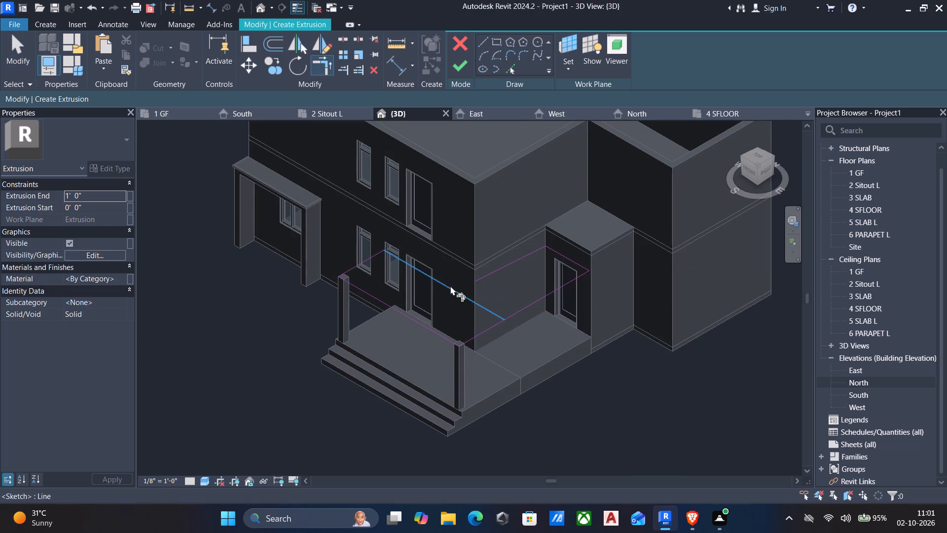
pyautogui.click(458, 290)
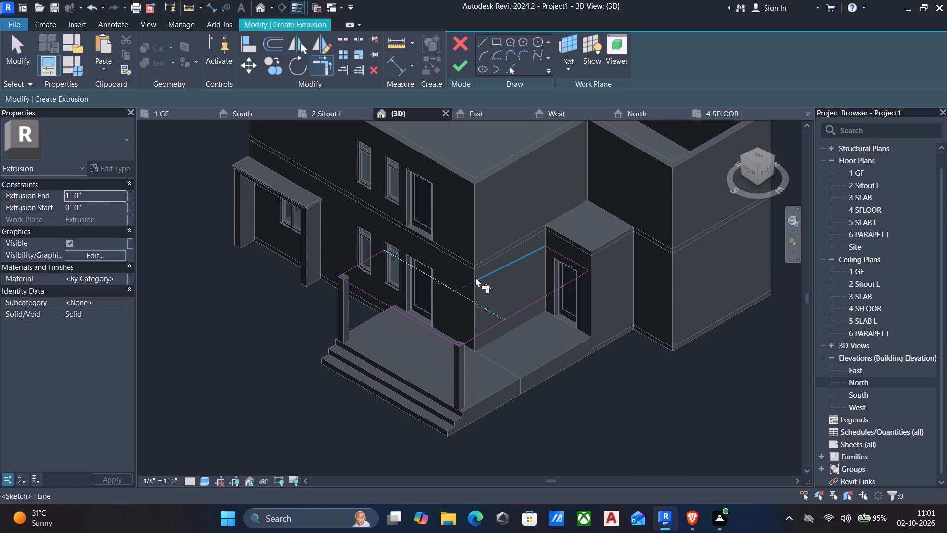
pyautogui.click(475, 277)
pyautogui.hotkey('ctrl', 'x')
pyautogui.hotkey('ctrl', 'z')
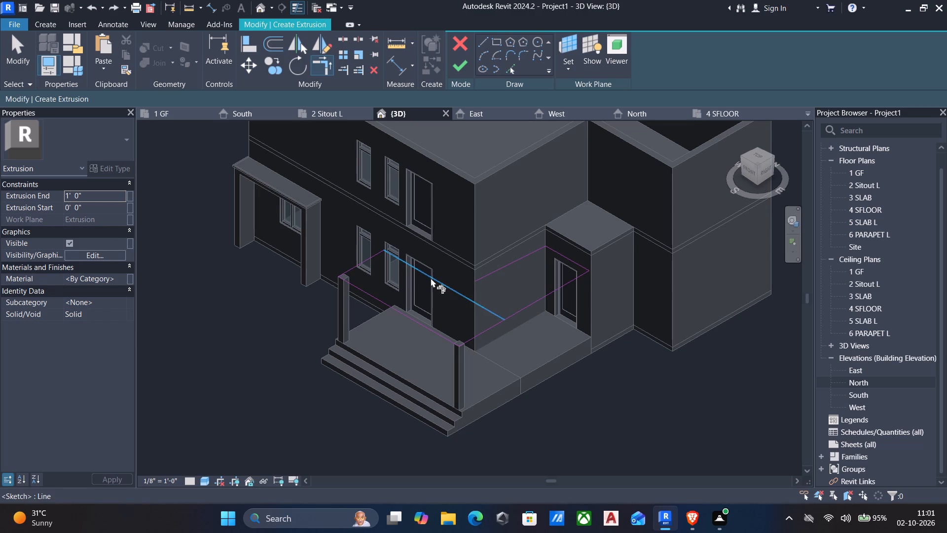
# Trim the rectangle's back line and the side-wall line into a corner, keeping the back line's portion toward the windows.
pyautogui.moveTo(431, 278); pyautogui.dragTo(437, 276)
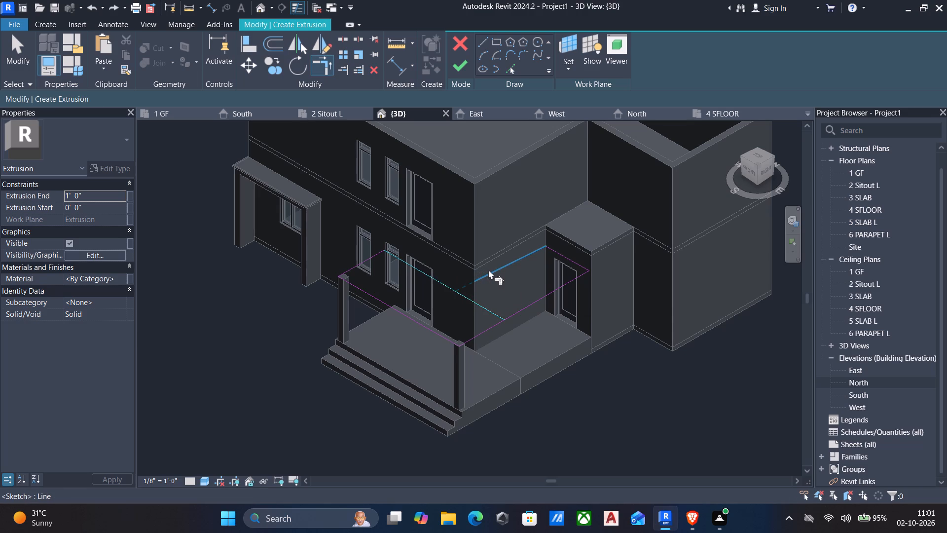
pyautogui.click(488, 269)
pyautogui.press('Escape')
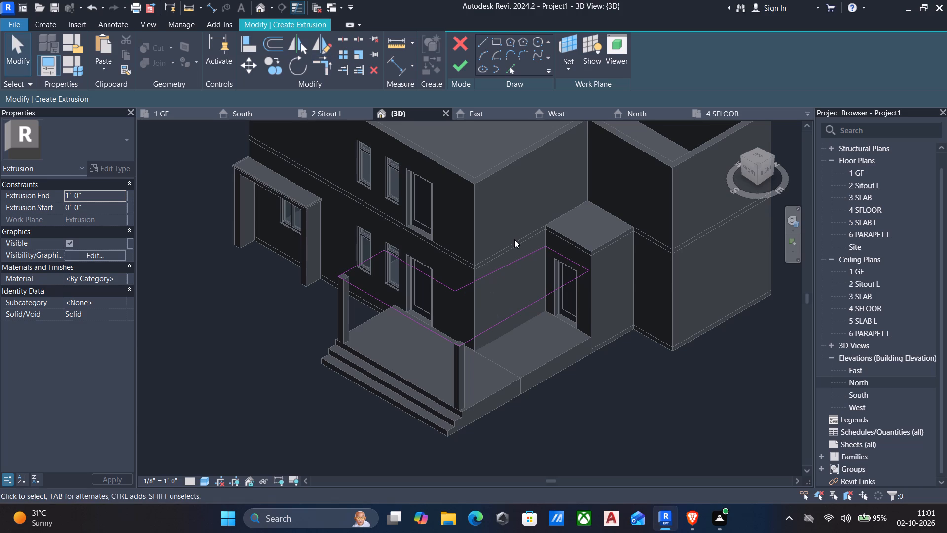
# Finish the L-shaped porch roof sketch as a solid extrusion 1' 0" deep.
pyautogui.click(464, 68)
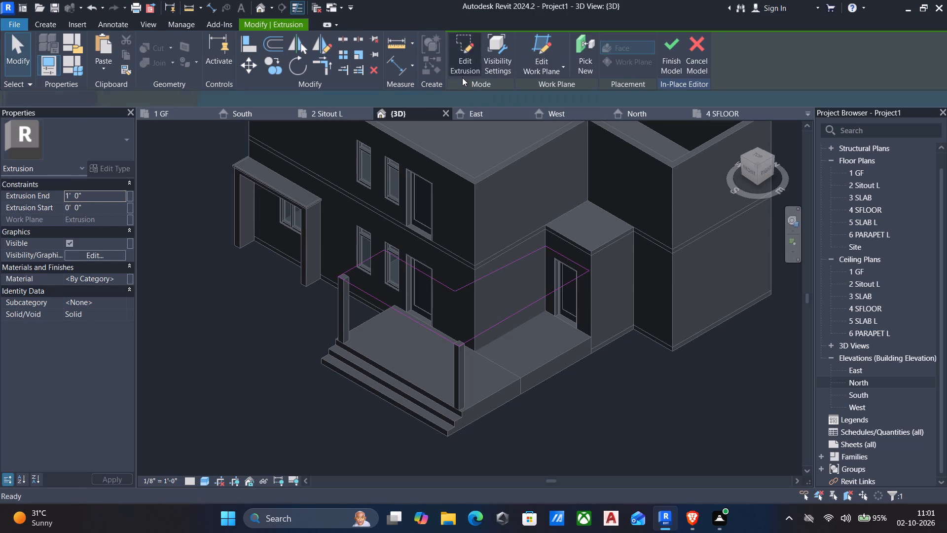
pyautogui.press('Escape')
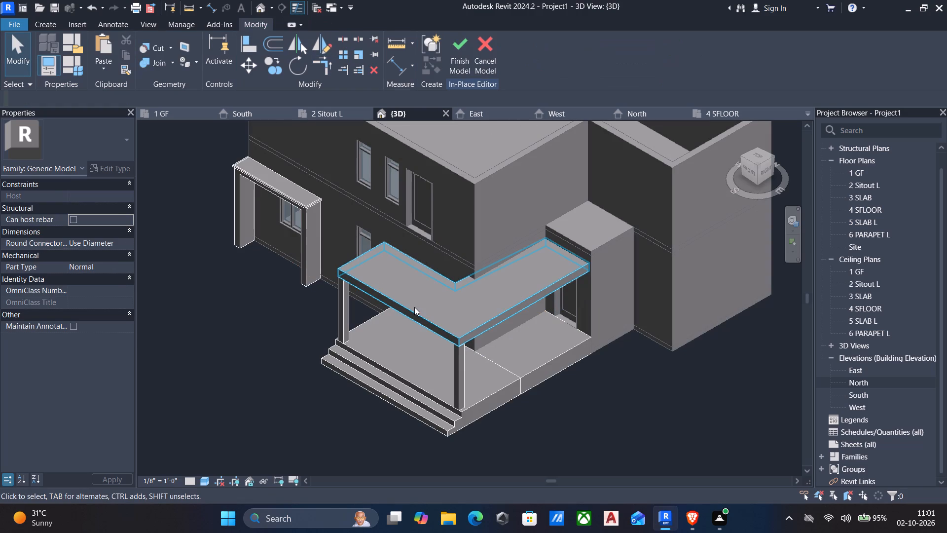
# Examine the porch roof slab from several angles, especially its inner corner where it meets the house corner.
pyautogui.scroll(-3, 431, 395)
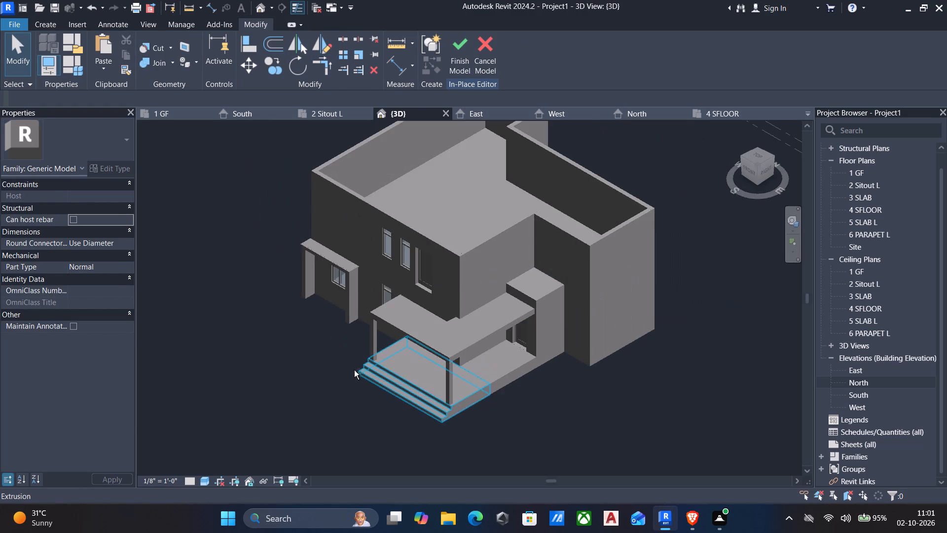
pyautogui.keyDown('shift'); pyautogui.moveTo(354, 370); pyautogui.dragTo(474, 415, button='middle'); pyautogui.keyUp('shift')
pyautogui.scroll(1, 615, 315)
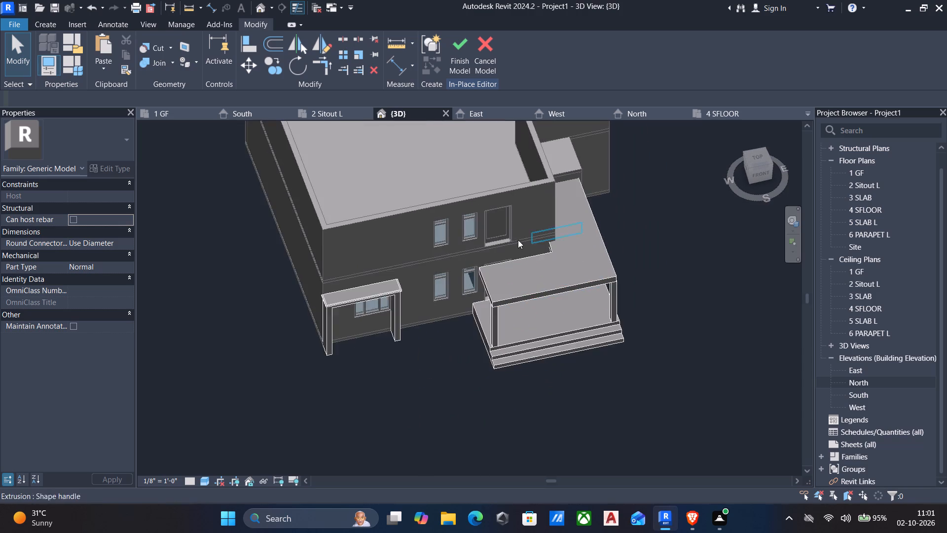
pyautogui.scroll(5, 505, 239)
pyautogui.scroll(4, 466, 288)
pyautogui.scroll(-3, 506, 309)
pyautogui.scroll(8, 642, 292)
pyautogui.scroll(-5, 389, 311)
pyautogui.keyDown('shift'); pyautogui.moveTo(458, 312); pyautogui.dragTo(367, 325, button='middle'); pyautogui.keyUp('shift')
pyautogui.scroll(-2, 367, 325)
pyautogui.moveTo(371, 319); pyautogui.dragTo(491, 194, button='middle')
pyautogui.moveTo(415, 310); pyautogui.dragTo(477, 203, button='middle')
pyautogui.scroll(1, 477, 203)
pyautogui.scroll(3, 409, 255)
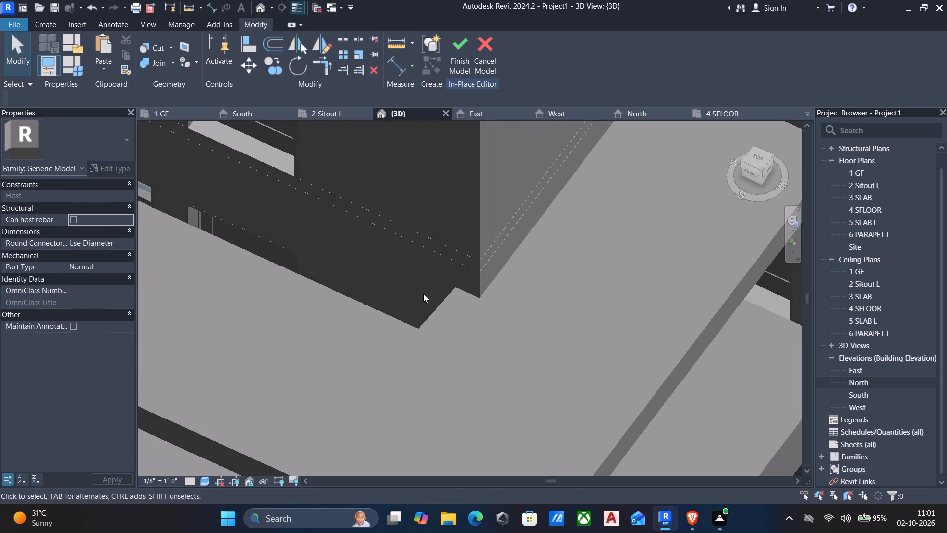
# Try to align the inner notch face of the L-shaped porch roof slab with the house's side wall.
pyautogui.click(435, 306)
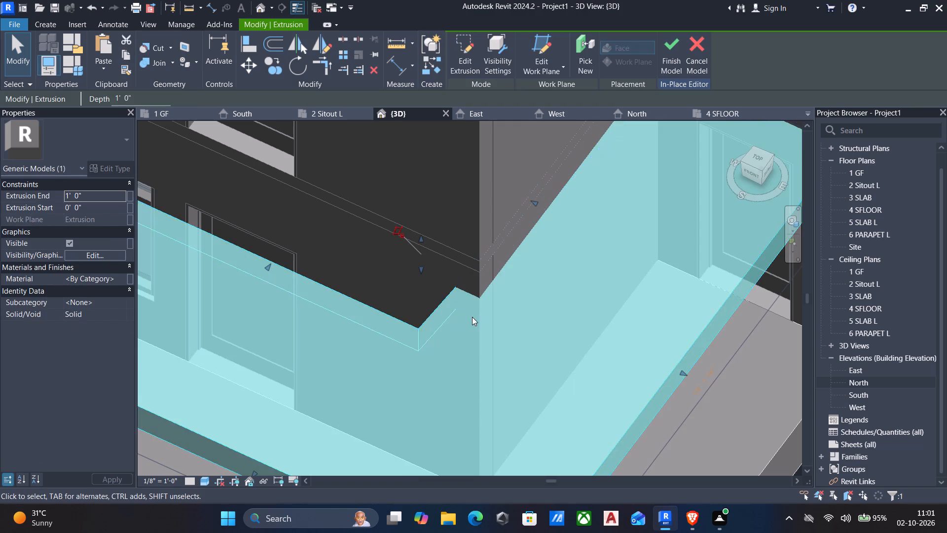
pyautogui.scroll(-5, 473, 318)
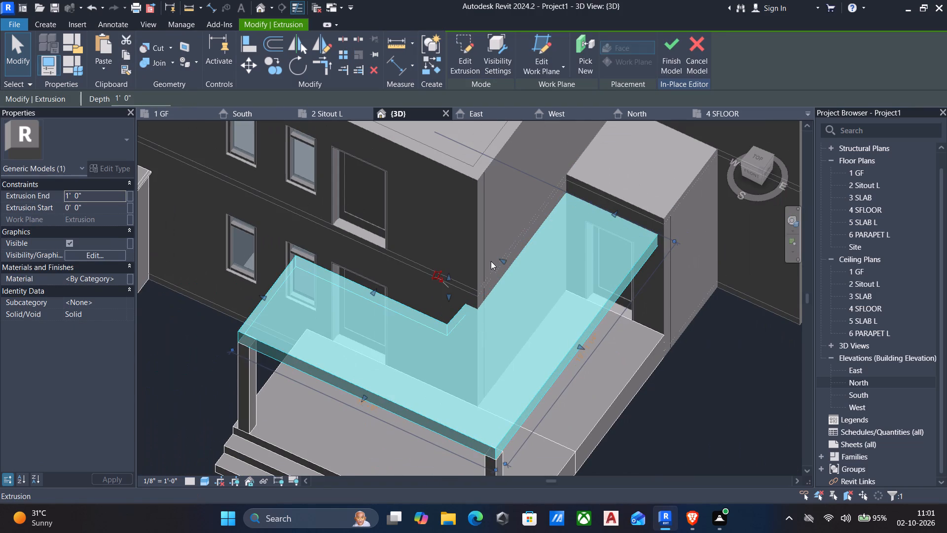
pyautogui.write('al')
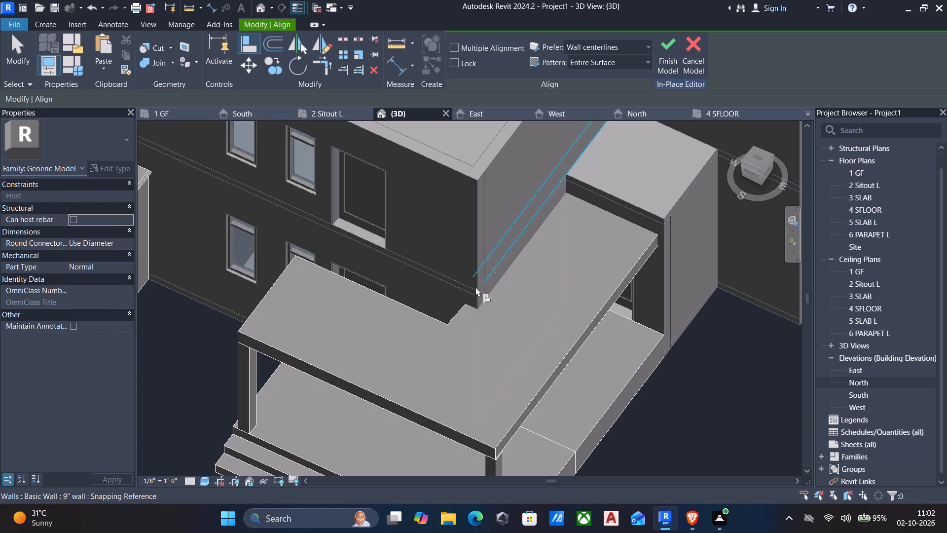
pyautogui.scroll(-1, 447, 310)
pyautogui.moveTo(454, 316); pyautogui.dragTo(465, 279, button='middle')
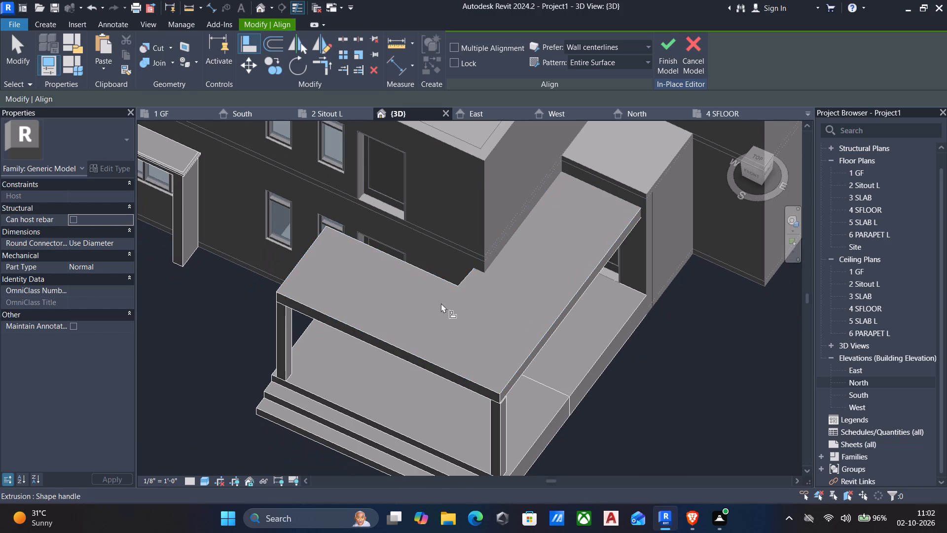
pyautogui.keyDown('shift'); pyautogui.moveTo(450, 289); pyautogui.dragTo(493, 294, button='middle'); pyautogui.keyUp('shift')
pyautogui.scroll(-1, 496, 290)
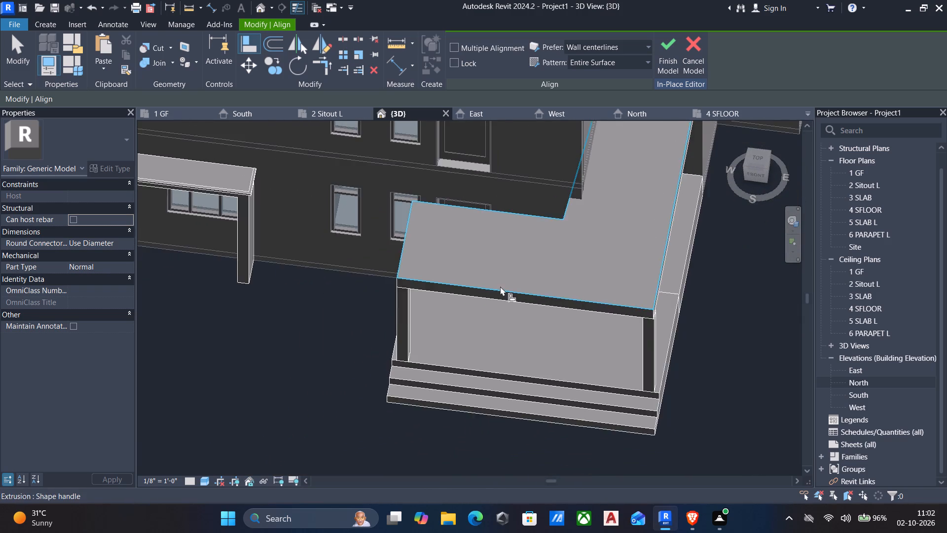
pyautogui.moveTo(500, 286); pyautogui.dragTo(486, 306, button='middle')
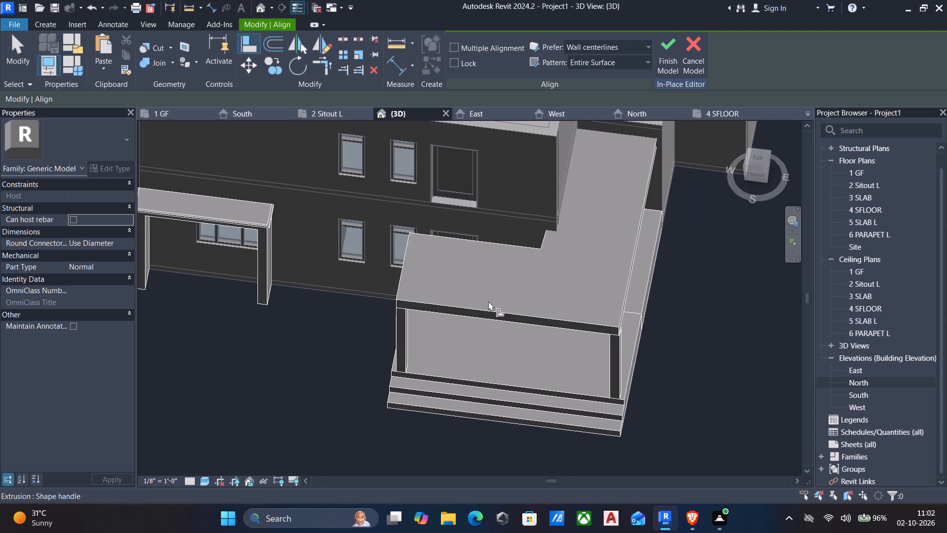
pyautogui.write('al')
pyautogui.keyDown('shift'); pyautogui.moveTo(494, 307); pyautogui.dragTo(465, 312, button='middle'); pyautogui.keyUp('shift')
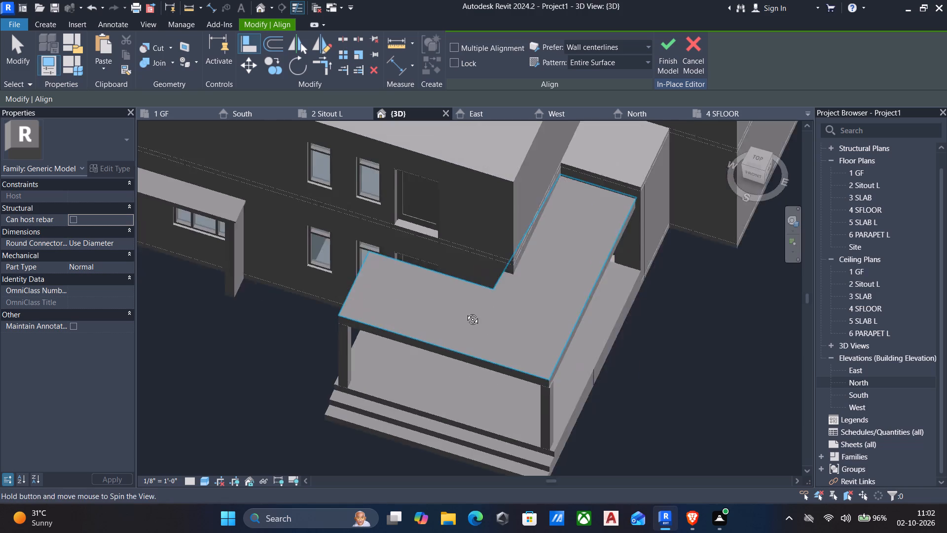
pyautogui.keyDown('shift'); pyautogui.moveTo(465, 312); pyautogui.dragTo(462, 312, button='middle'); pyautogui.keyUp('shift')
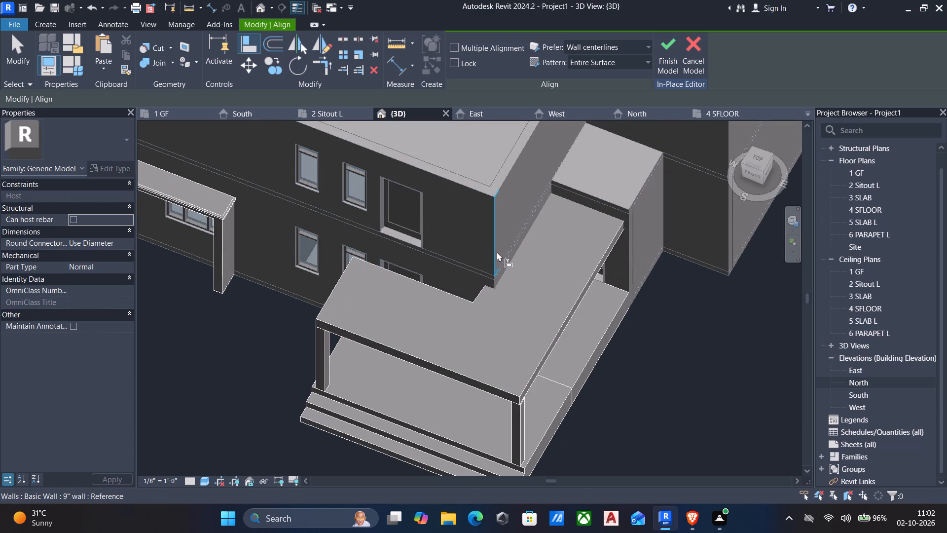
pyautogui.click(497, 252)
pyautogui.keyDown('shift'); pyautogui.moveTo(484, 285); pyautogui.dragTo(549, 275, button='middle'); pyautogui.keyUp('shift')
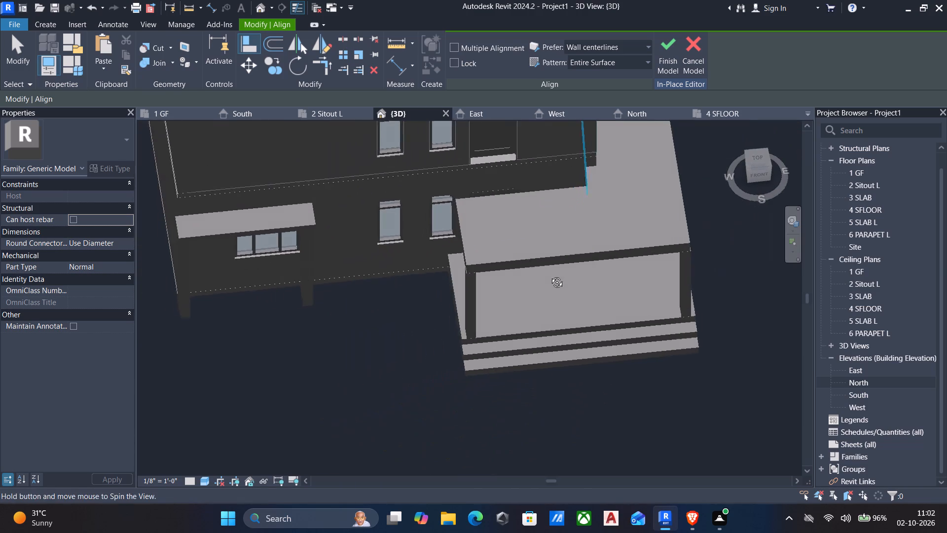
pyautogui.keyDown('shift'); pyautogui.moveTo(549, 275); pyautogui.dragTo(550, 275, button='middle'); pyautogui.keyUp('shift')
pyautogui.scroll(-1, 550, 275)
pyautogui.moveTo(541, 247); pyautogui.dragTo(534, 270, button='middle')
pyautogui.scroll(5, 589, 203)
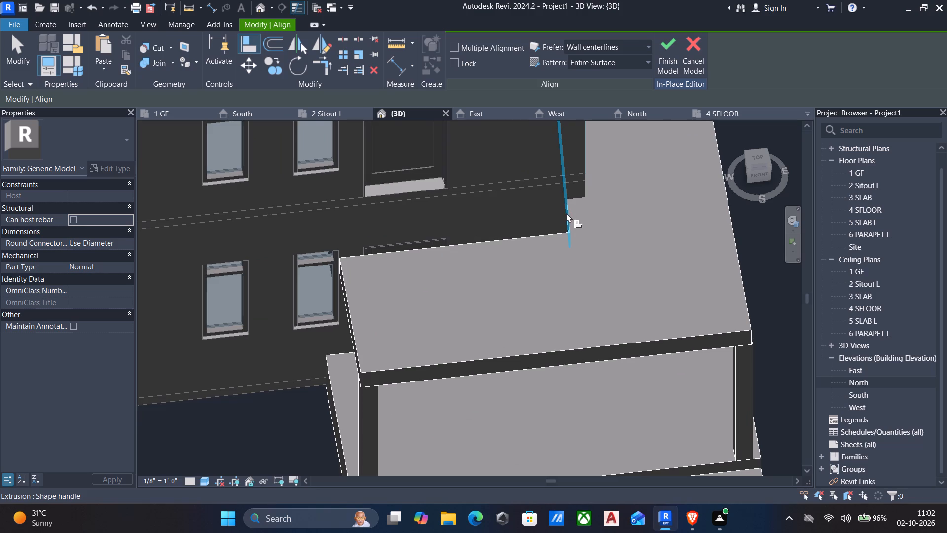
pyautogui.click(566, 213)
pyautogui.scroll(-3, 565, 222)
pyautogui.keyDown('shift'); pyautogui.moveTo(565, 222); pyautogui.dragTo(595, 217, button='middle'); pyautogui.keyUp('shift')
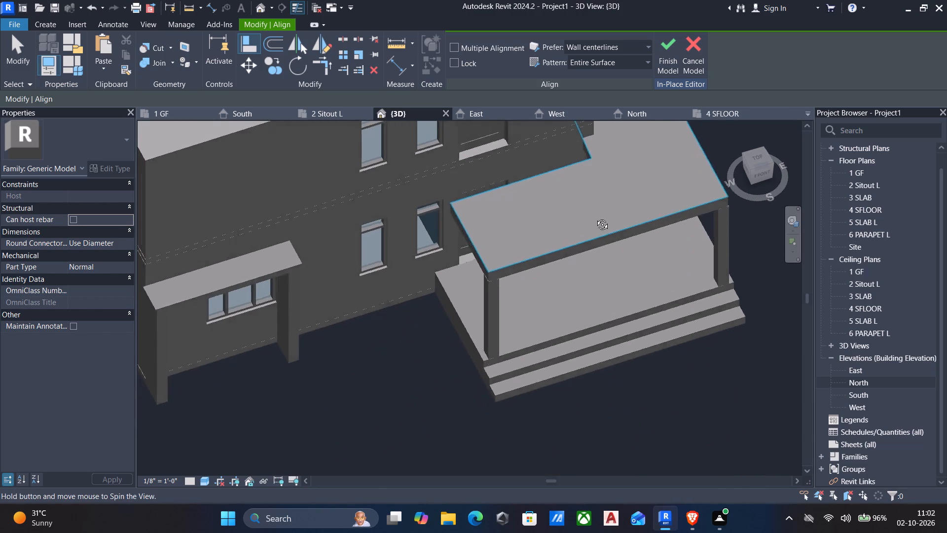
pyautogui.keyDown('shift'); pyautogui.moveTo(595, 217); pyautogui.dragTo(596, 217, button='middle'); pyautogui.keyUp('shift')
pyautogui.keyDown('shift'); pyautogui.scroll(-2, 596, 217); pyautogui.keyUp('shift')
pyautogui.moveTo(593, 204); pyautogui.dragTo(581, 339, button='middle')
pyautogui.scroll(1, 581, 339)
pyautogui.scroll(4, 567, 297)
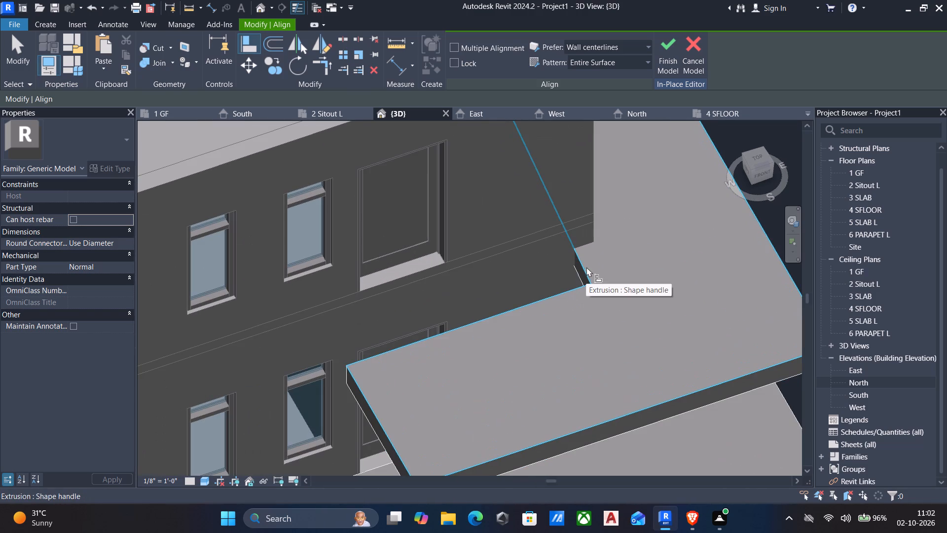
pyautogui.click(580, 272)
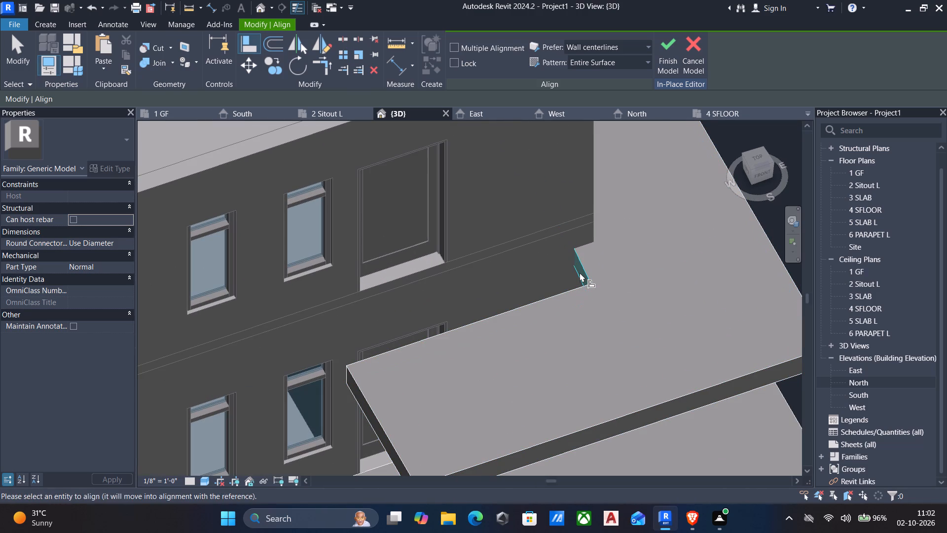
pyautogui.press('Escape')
# Align the back face of the porch roof slab with the house's front wall, closing the gap beside the windows.
pyautogui.scroll(-3, 607, 278)
pyautogui.moveTo(615, 288); pyautogui.dragTo(535, 263, button='middle')
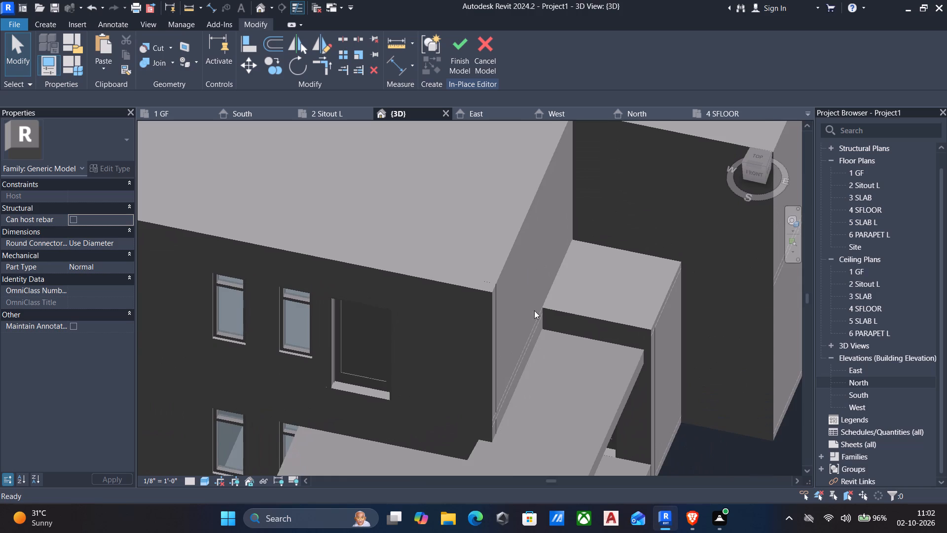
pyautogui.moveTo(534, 310); pyautogui.dragTo(524, 206, button='middle')
pyautogui.scroll(5, 523, 326)
pyautogui.scroll(-4, 523, 324)
pyautogui.moveTo(524, 327); pyautogui.dragTo(588, 187, button='middle')
pyautogui.keyDown('shift'); pyautogui.middleClick(565, 207); pyautogui.keyUp('shift')
pyautogui.keyDown('shift'); pyautogui.scroll(-3, 565, 207); pyautogui.keyUp('shift')
pyautogui.keyDown('shift'); pyautogui.moveTo(520, 236); pyautogui.dragTo(560, 245, button='middle'); pyautogui.keyUp('shift')
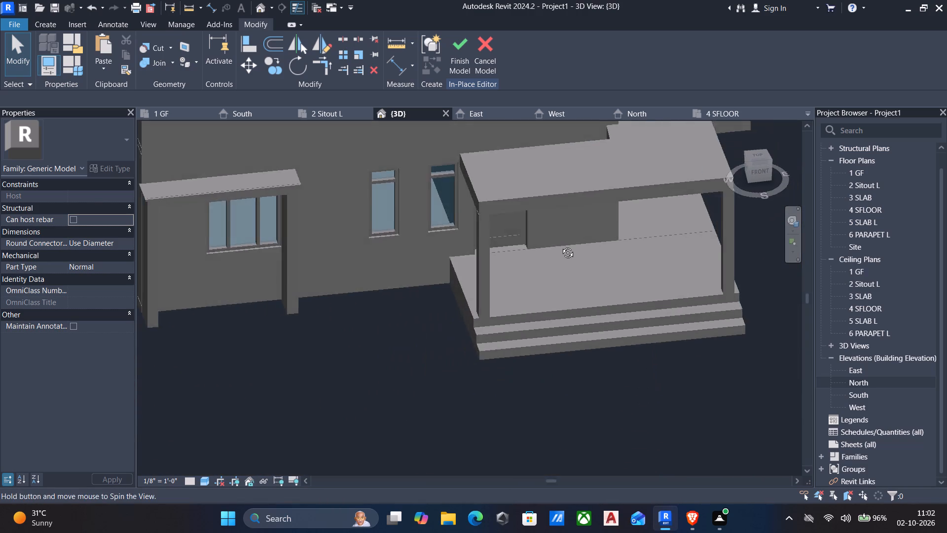
pyautogui.keyDown('shift'); pyautogui.moveTo(560, 245); pyautogui.dragTo(565, 245, button='middle'); pyautogui.keyUp('shift')
pyautogui.keyDown('shift'); pyautogui.scroll(-3, 565, 245); pyautogui.keyUp('shift')
pyautogui.moveTo(487, 245); pyautogui.dragTo(551, 243, button='middle')
pyautogui.scroll(-2, 551, 243)
pyautogui.moveTo(512, 231); pyautogui.dragTo(517, 330, button='middle')
pyautogui.scroll(-1, 515, 295)
pyautogui.scroll(5, 539, 279)
pyautogui.click(535, 209)
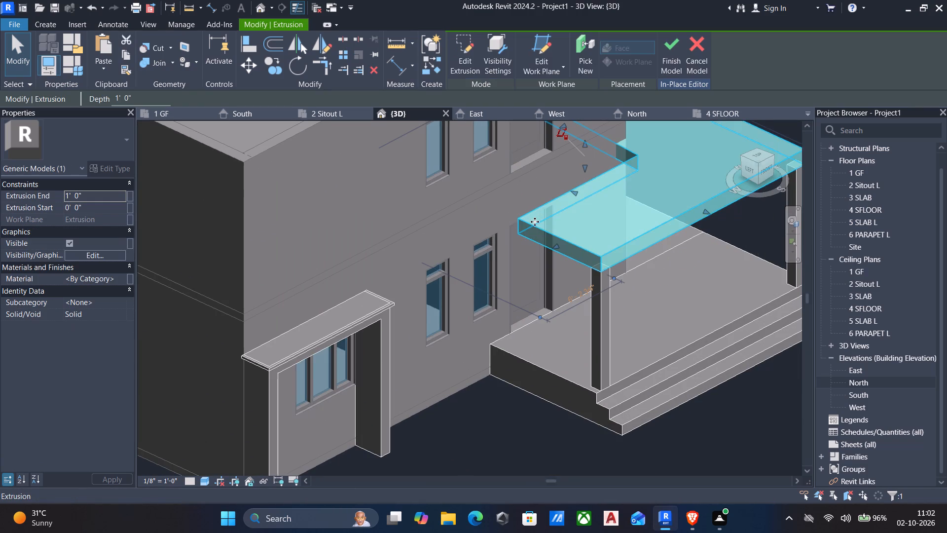
pyautogui.press('Escape')
pyautogui.write('al')
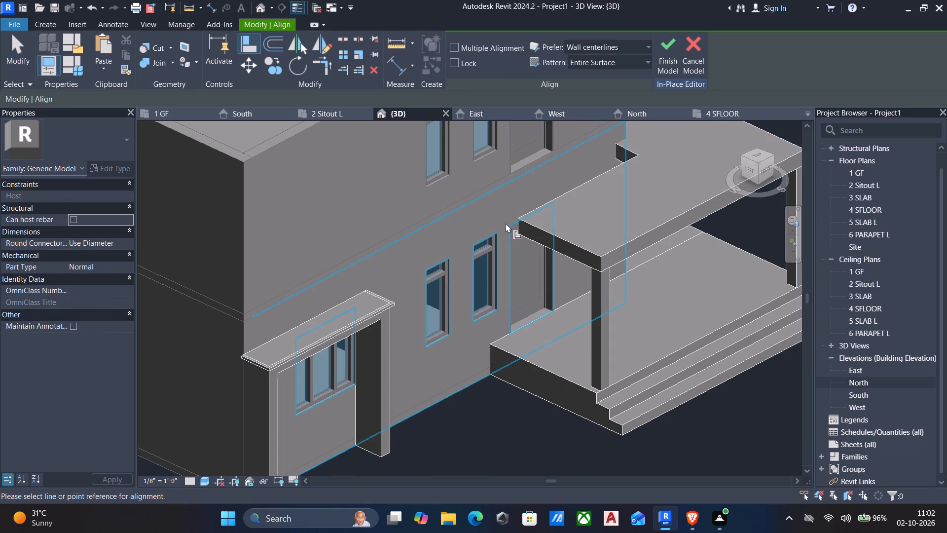
pyautogui.click(508, 224)
pyautogui.scroll(-3, 443, 230)
pyautogui.keyDown('shift'); pyautogui.moveTo(441, 232); pyautogui.dragTo(507, 222, button='middle'); pyautogui.keyUp('shift')
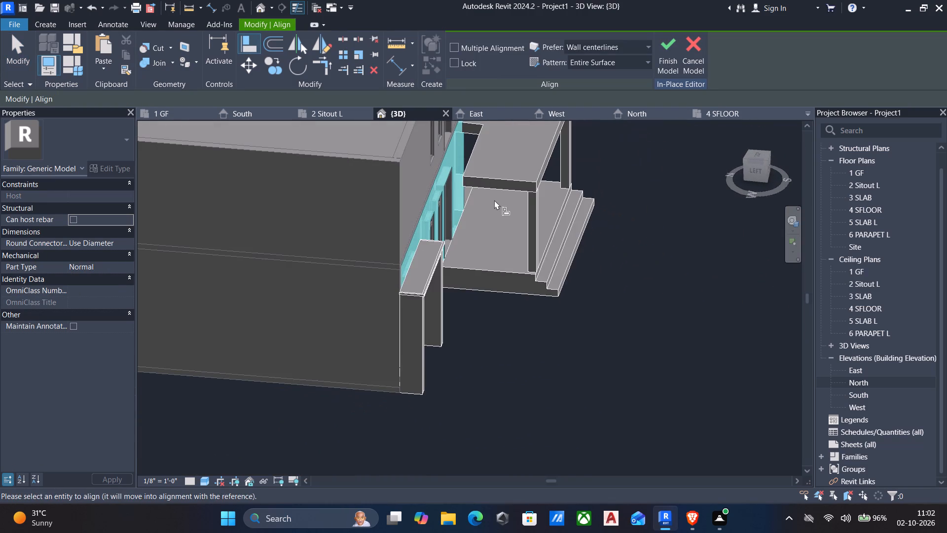
pyautogui.scroll(3, 454, 168)
pyautogui.click(471, 176)
pyautogui.scroll(-4, 475, 186)
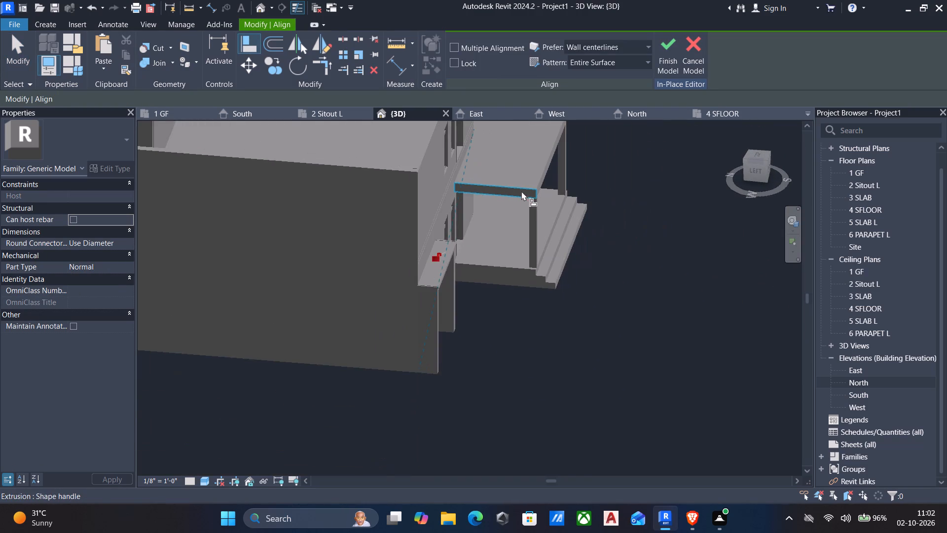
pyautogui.moveTo(521, 191); pyautogui.dragTo(483, 227, button='middle')
pyautogui.scroll(-1, 482, 228)
pyautogui.press('Escape')
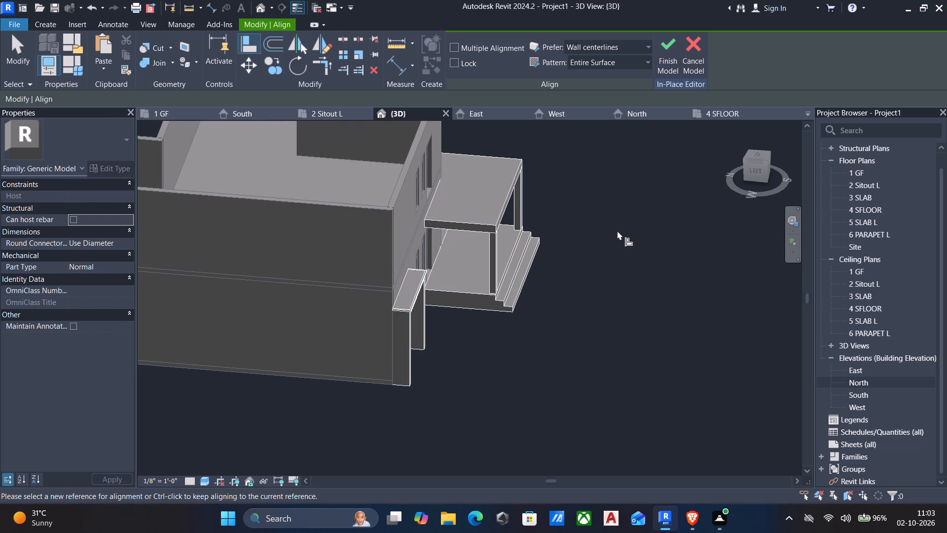
# Finish the in-place porch model.
pyautogui.keyDown('shift'); pyautogui.moveTo(617, 230); pyautogui.dragTo(587, 242, button='middle'); pyautogui.keyUp('shift')
pyautogui.keyDown('shift'); pyautogui.scroll(-2, 579, 243); pyautogui.keyUp('shift')
pyautogui.moveTo(530, 250); pyautogui.dragTo(508, 254, button='middle')
pyautogui.keyDown('shift'); pyautogui.moveTo(528, 246); pyautogui.dragTo(359, 280, button='middle'); pyautogui.keyUp('shift')
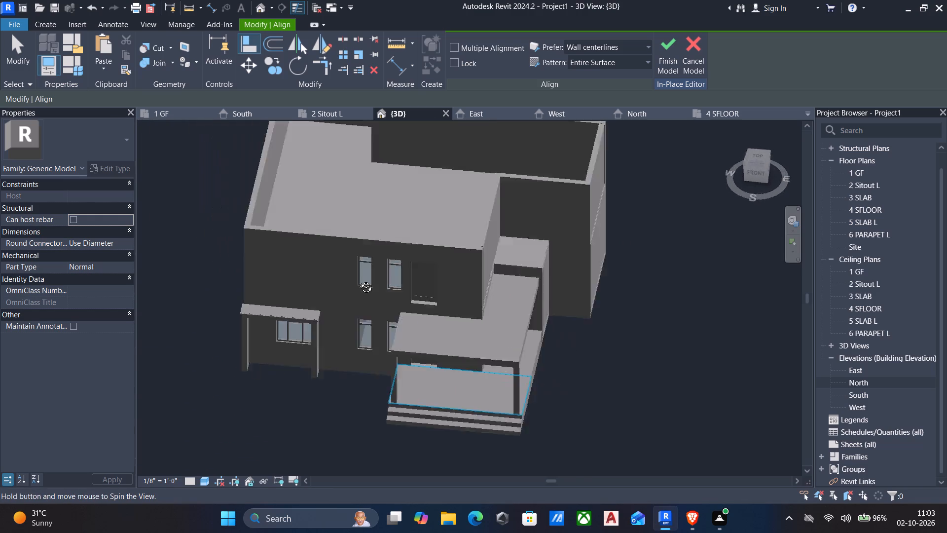
pyautogui.keyDown('shift'); pyautogui.moveTo(359, 280); pyautogui.dragTo(384, 239, button='middle'); pyautogui.keyUp('shift')
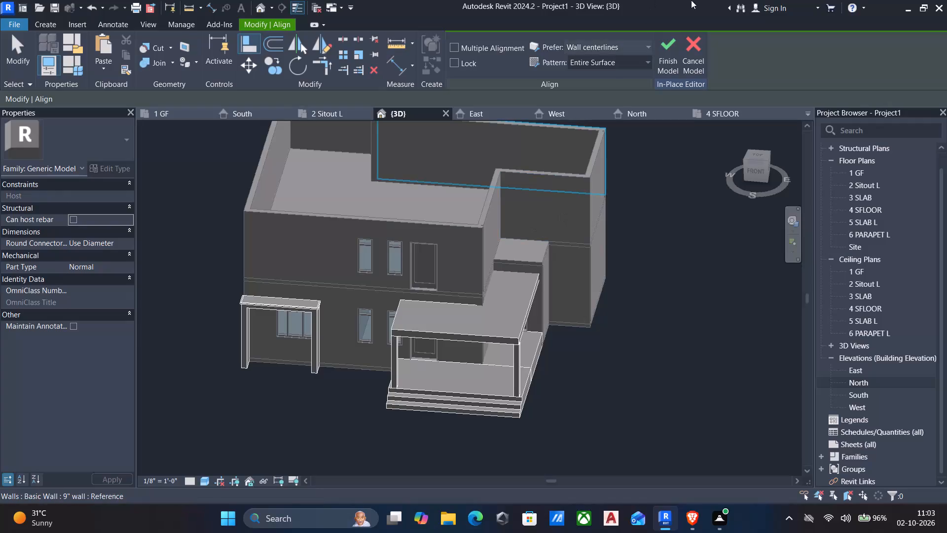
pyautogui.click(674, 52)
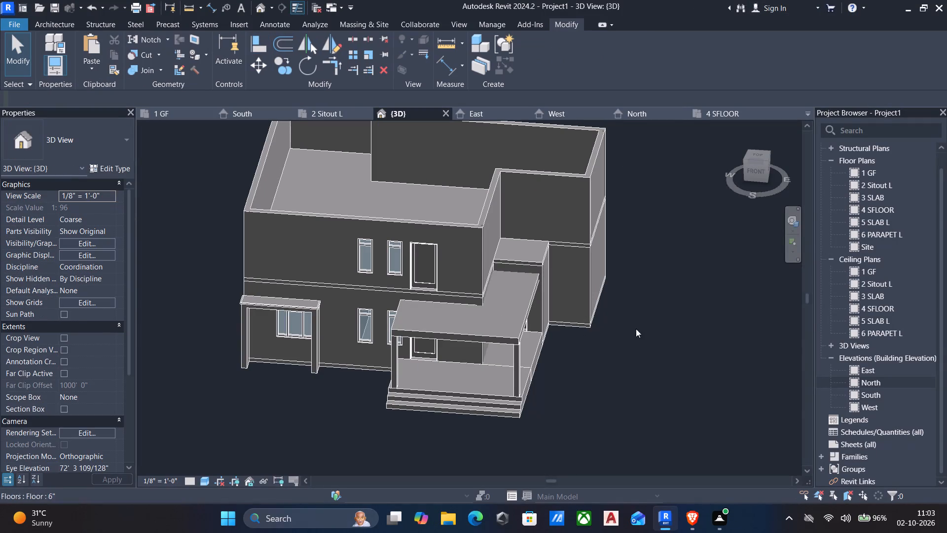
# In the front 3D view, edit the porch model in place and set the roof slab's Extrusion End to 6".
pyautogui.click(755, 169)
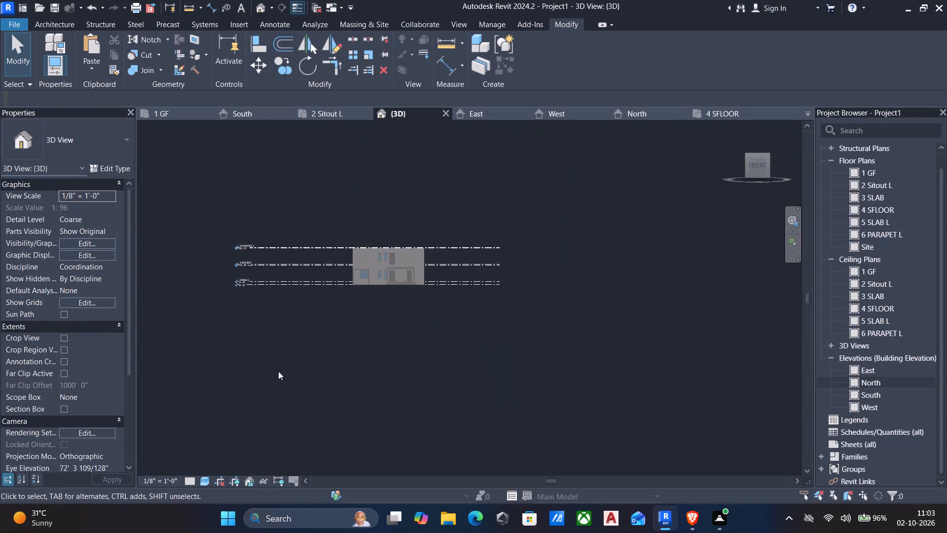
pyautogui.scroll(5, 569, 313)
pyautogui.scroll(5, 494, 315)
pyautogui.scroll(3, 248, 274)
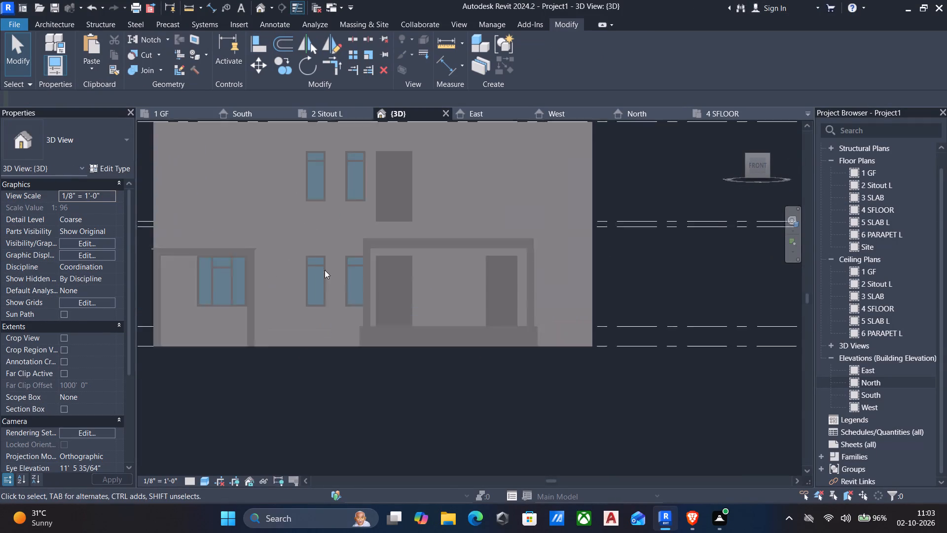
pyautogui.scroll(2, 325, 270)
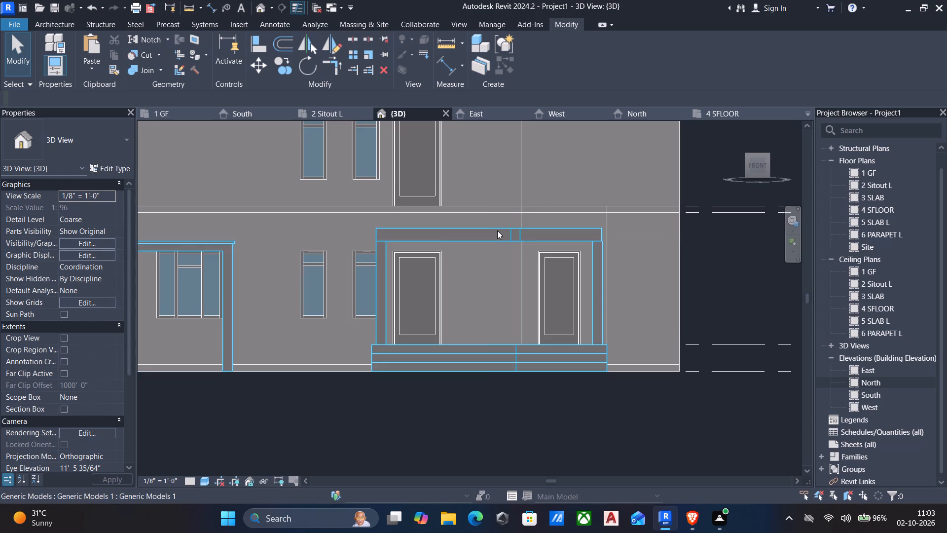
pyautogui.click(497, 230)
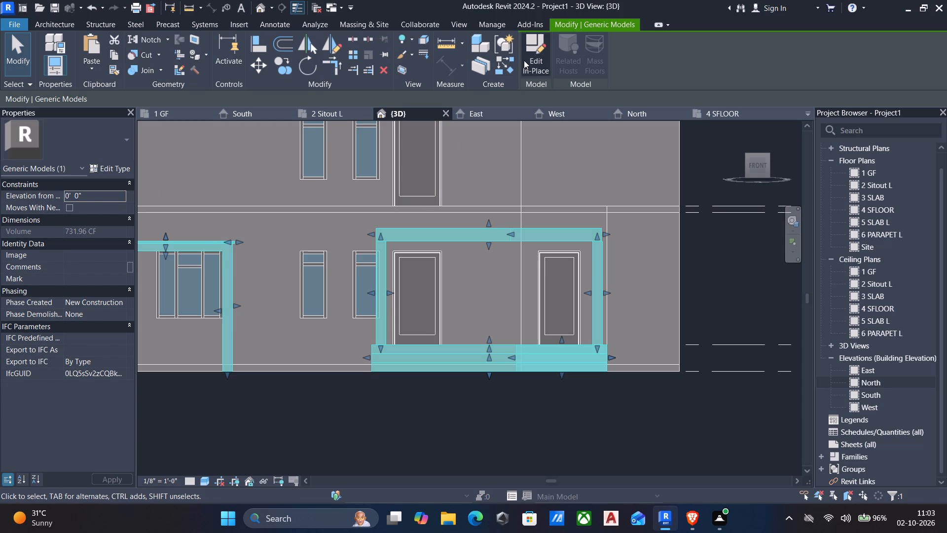
pyautogui.click(524, 60)
pyautogui.click(463, 230)
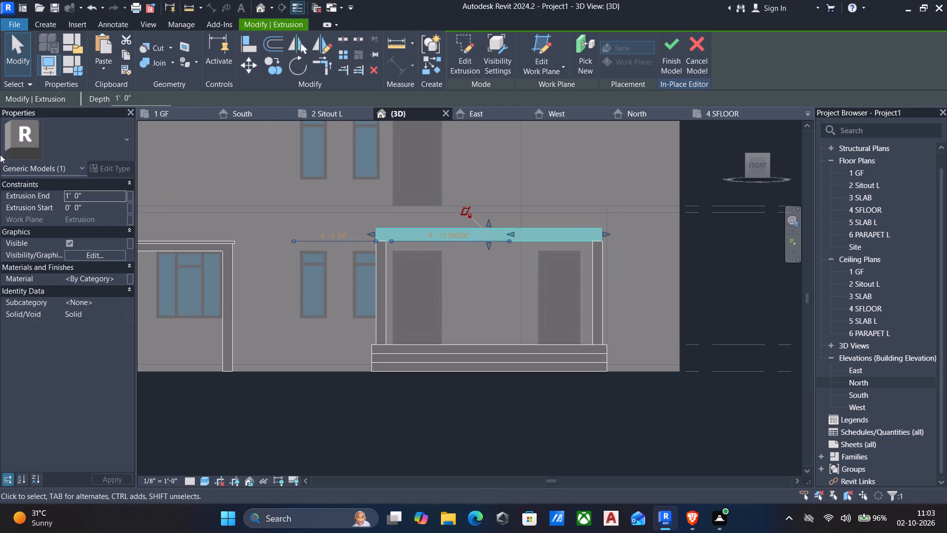
pyautogui.click(98, 197)
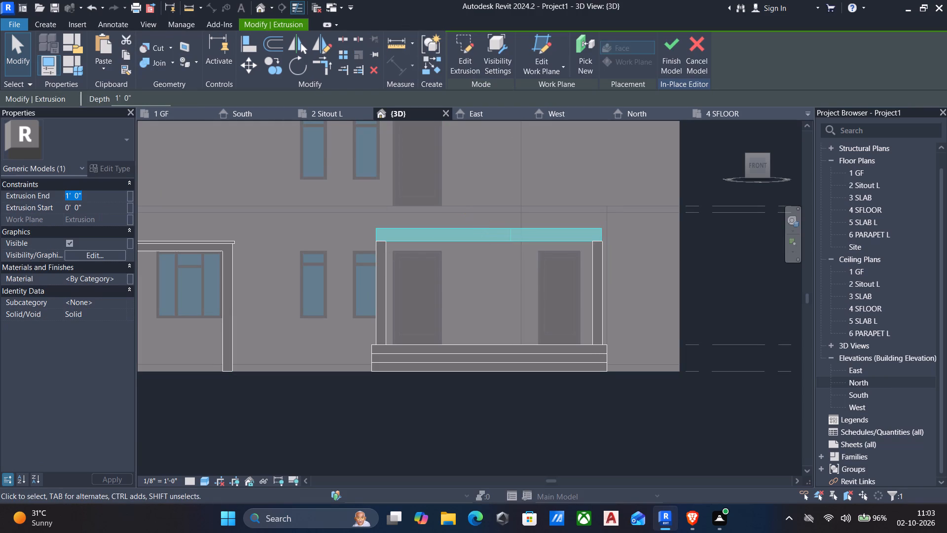
pyautogui.write('6"')
pyautogui.press('Return')
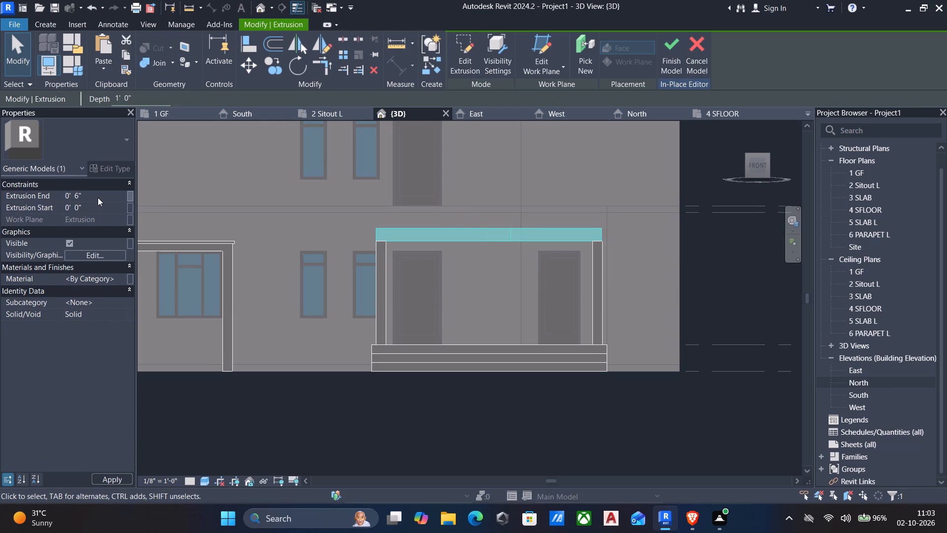
# Select the porch column beside the ground-floor windows in the in-place model.
pyautogui.click(385, 309)
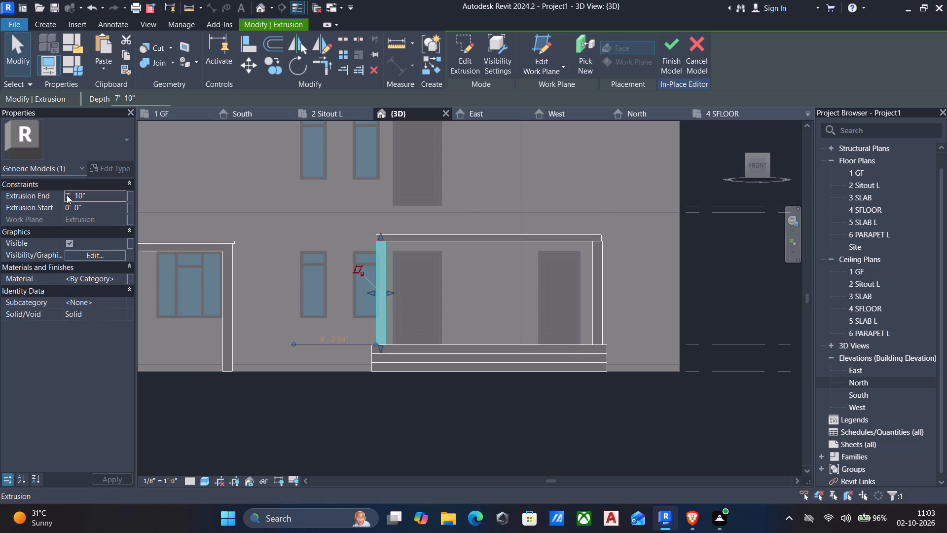
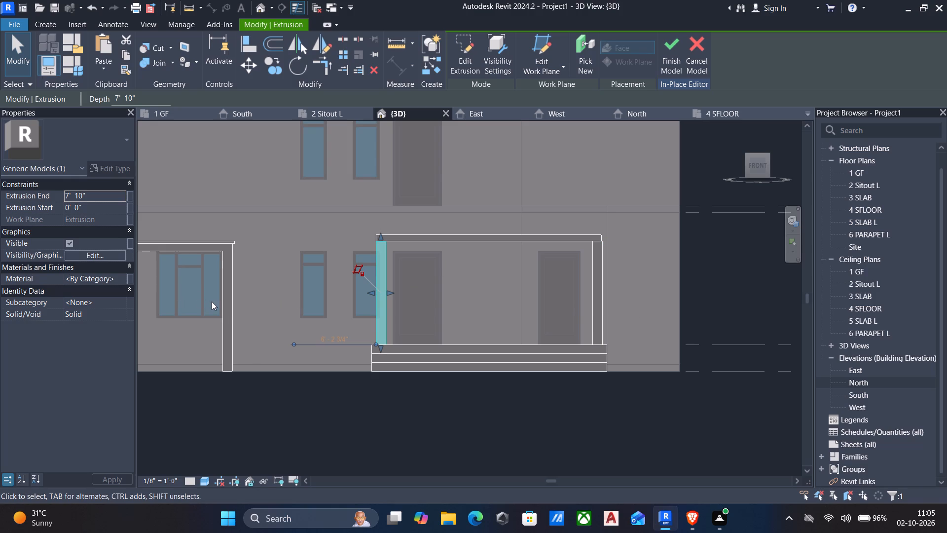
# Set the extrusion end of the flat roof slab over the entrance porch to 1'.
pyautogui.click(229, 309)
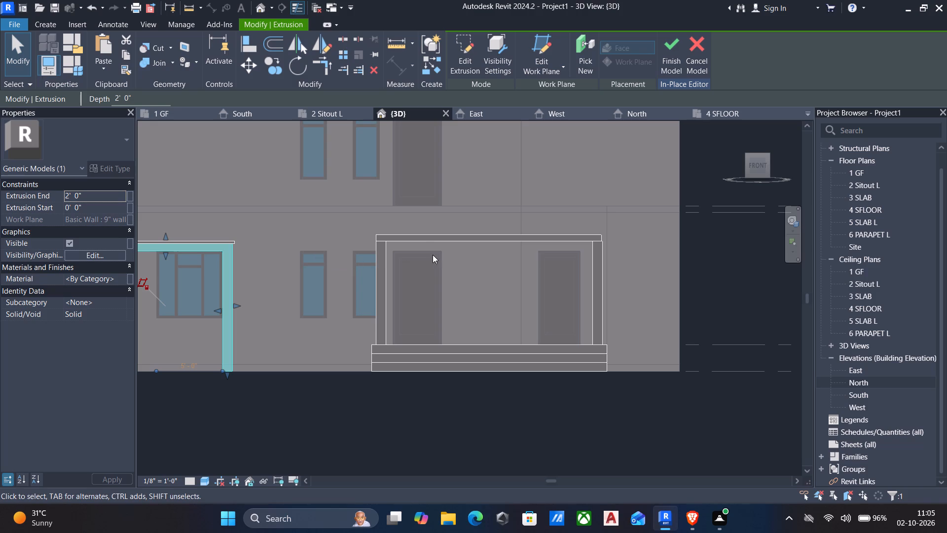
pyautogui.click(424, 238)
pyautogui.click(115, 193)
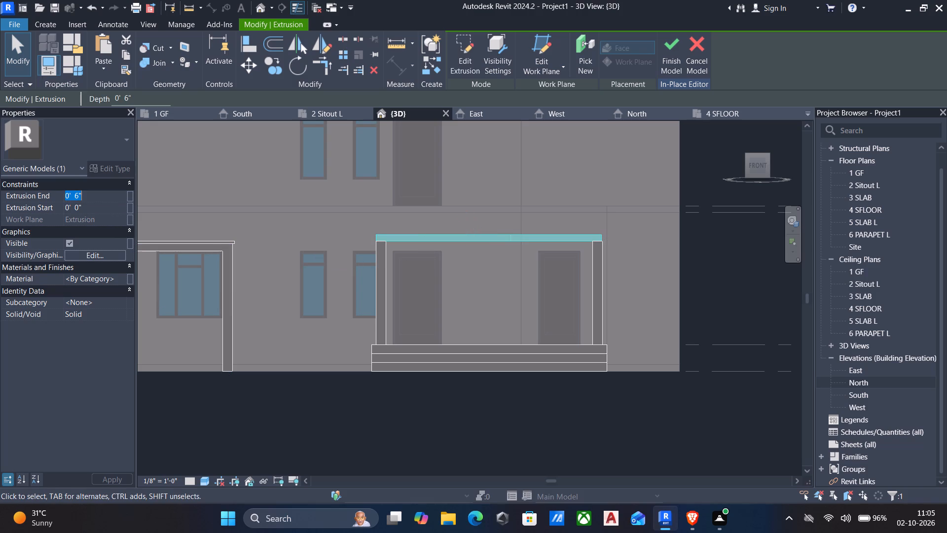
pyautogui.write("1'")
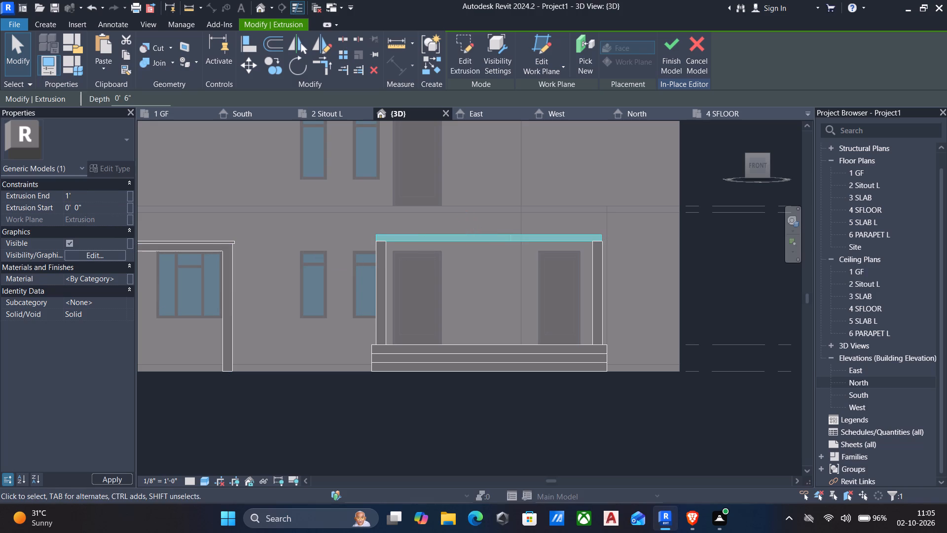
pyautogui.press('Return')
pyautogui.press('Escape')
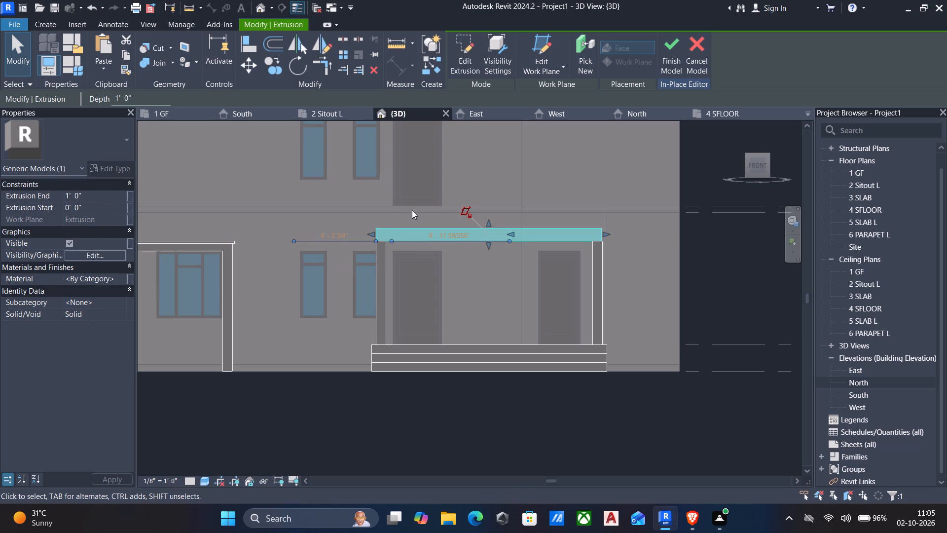
# Set the extrusion end of the porch roof slab to 8".
pyautogui.click(389, 230)
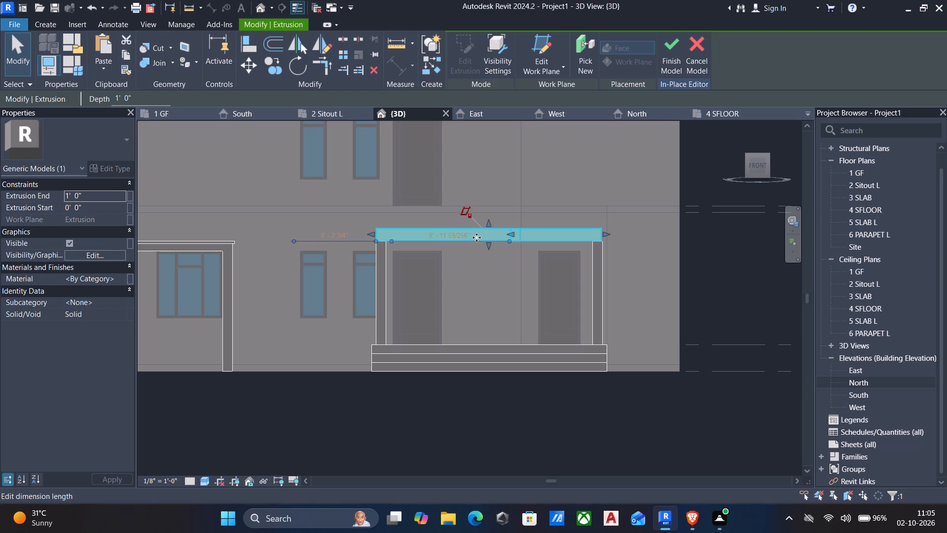
pyautogui.click(91, 193)
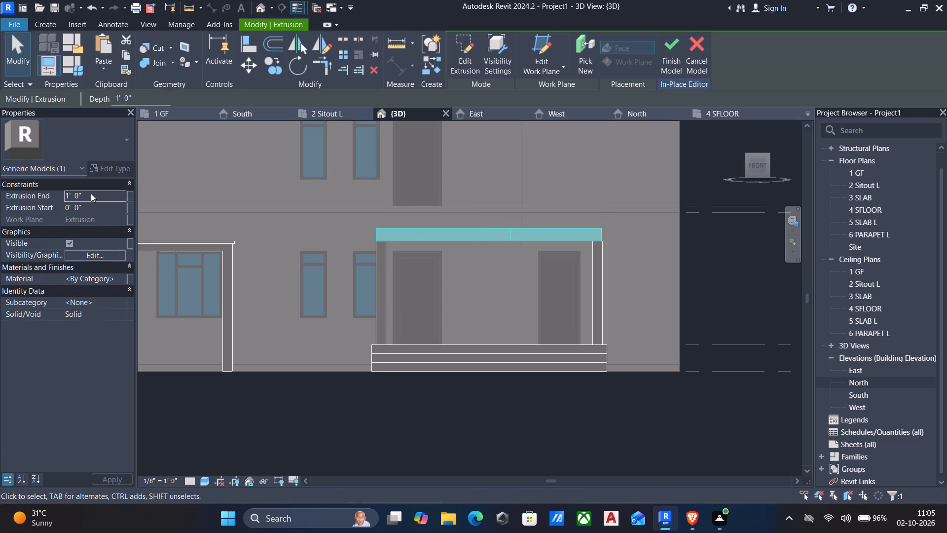
pyautogui.press('8')
pyautogui.hotkey('shift', '"')
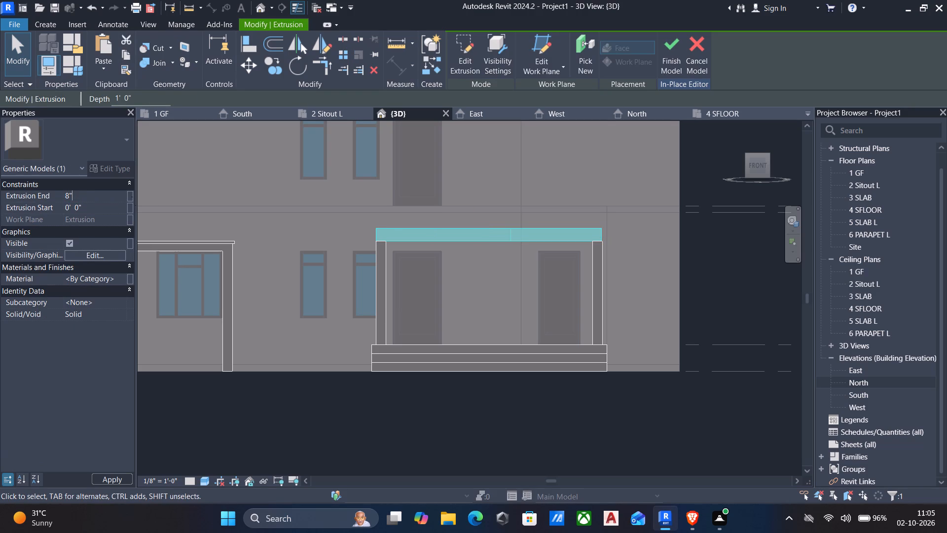
pyautogui.press('Return')
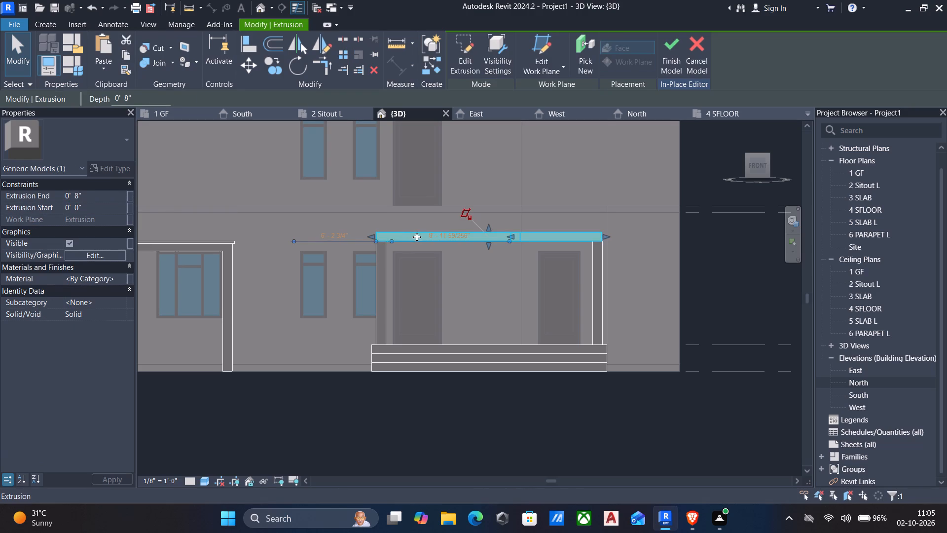
pyautogui.press('Escape')
# Finish the in-place generic model containing the porch and window surround, returning to the project.
pyautogui.scroll(-2, 421, 253)
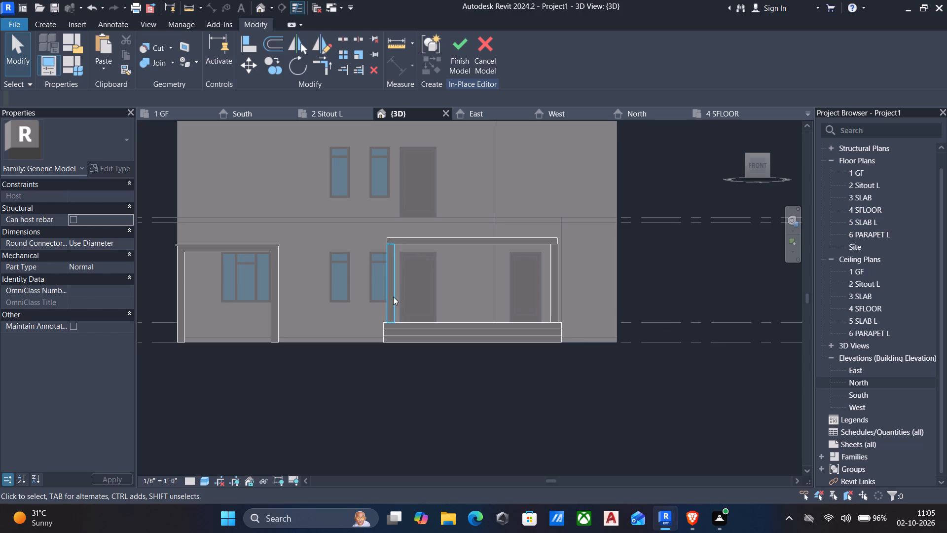
pyautogui.scroll(-3, 394, 302)
pyautogui.scroll(1, 537, 289)
pyautogui.click(461, 41)
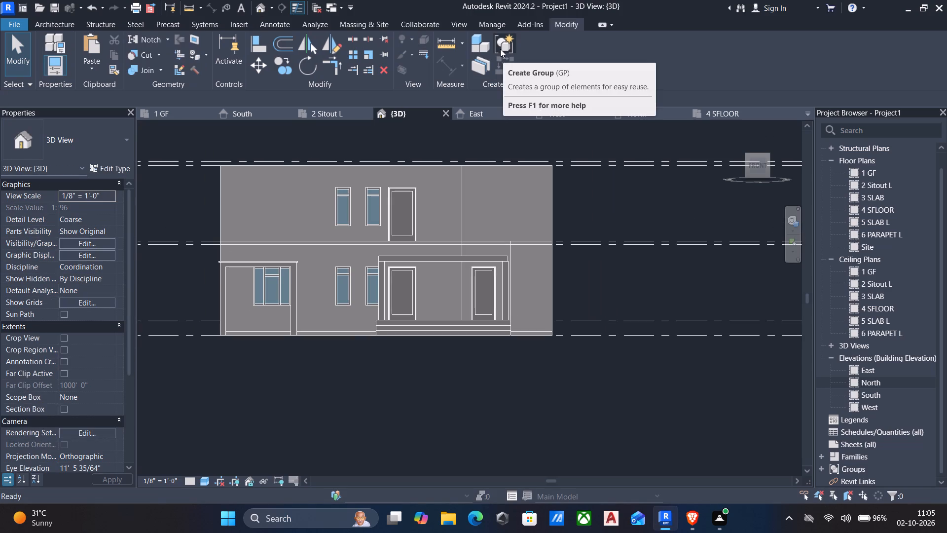
# Examine the porch roof, columns and steps against the house in 3D, from above, at eye level and at the corner.
pyautogui.scroll(-2, 533, 136)
pyautogui.keyDown('shift'); pyautogui.moveTo(599, 174); pyautogui.dragTo(537, 260, button='middle'); pyautogui.keyUp('shift')
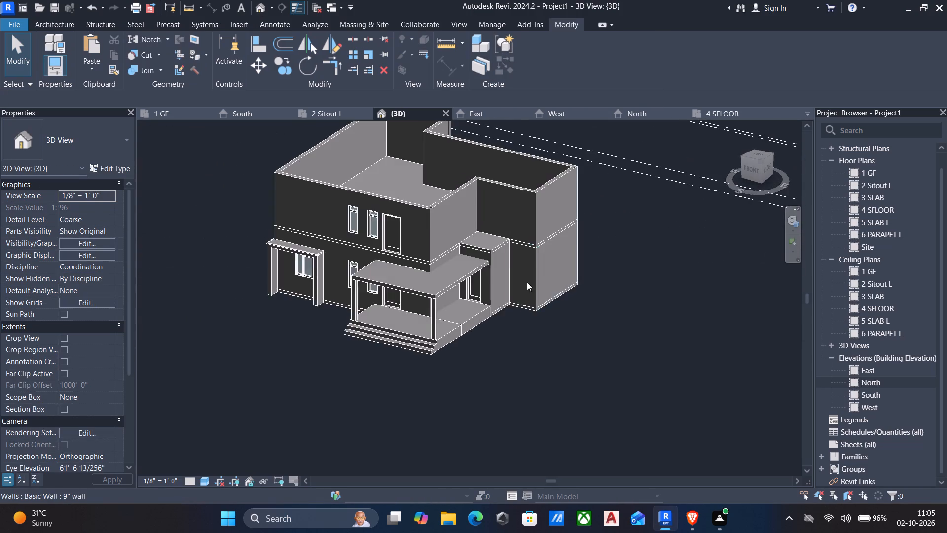
pyautogui.scroll(3, 484, 309)
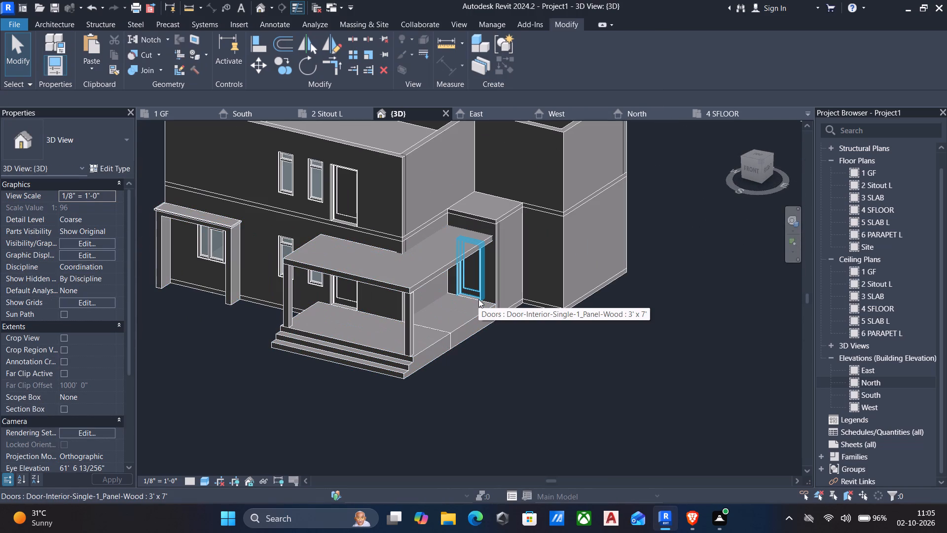
pyautogui.scroll(3, 468, 298)
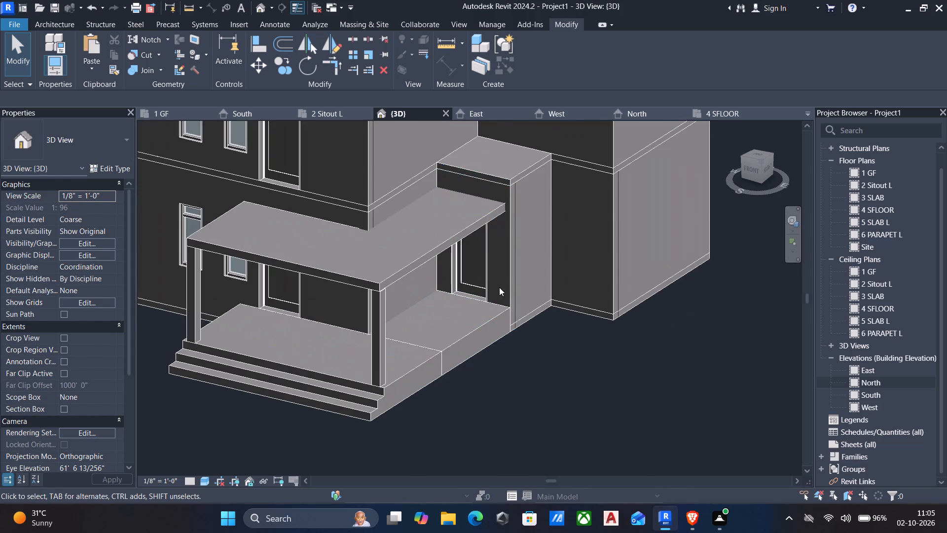
pyautogui.scroll(-2, 500, 286)
pyautogui.moveTo(500, 288); pyautogui.dragTo(533, 279, button='middle')
pyautogui.scroll(3, 533, 277)
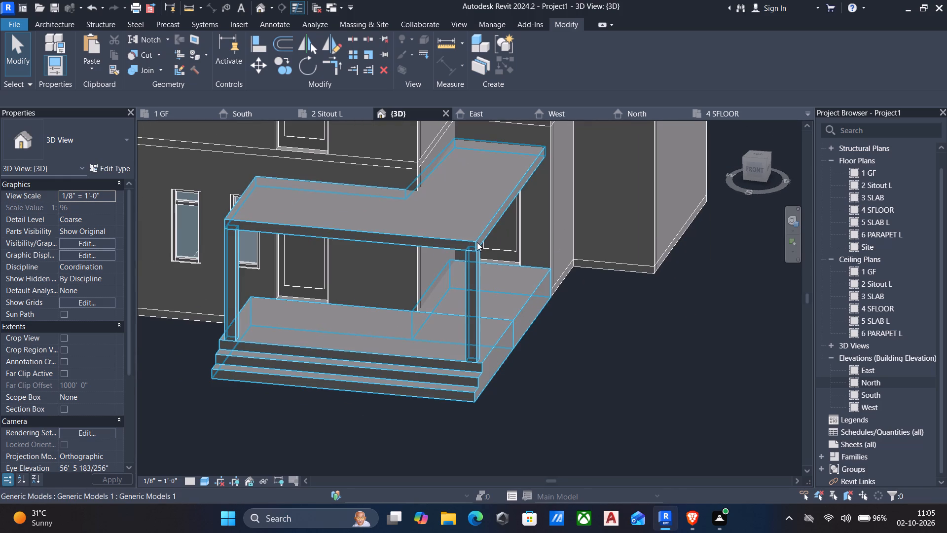
pyautogui.scroll(-2, 461, 261)
pyautogui.keyDown('shift'); pyautogui.moveTo(461, 264); pyautogui.dragTo(472, 184, button='middle'); pyautogui.keyUp('shift')
pyautogui.scroll(2, 439, 145)
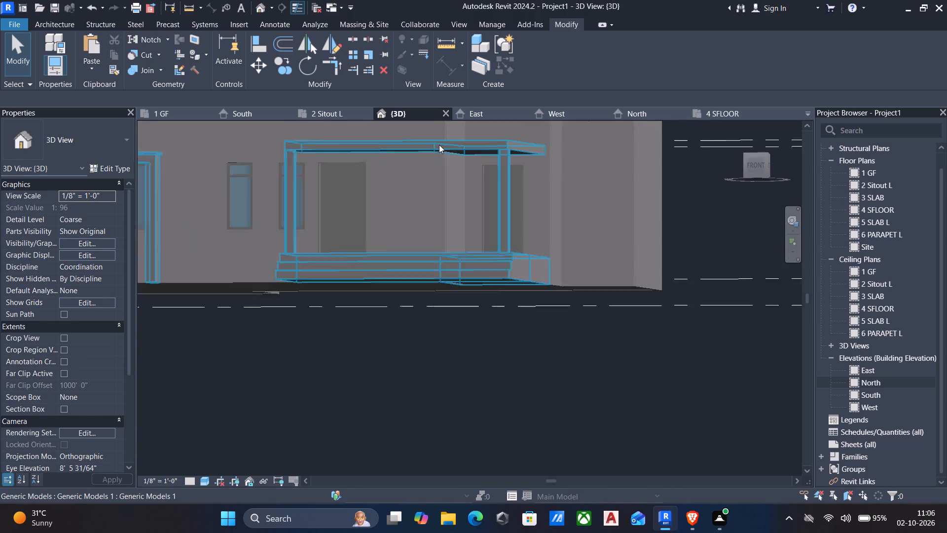
pyautogui.scroll(1, 442, 199)
pyautogui.scroll(-2, 456, 210)
pyautogui.moveTo(456, 209); pyautogui.dragTo(459, 263, button='middle')
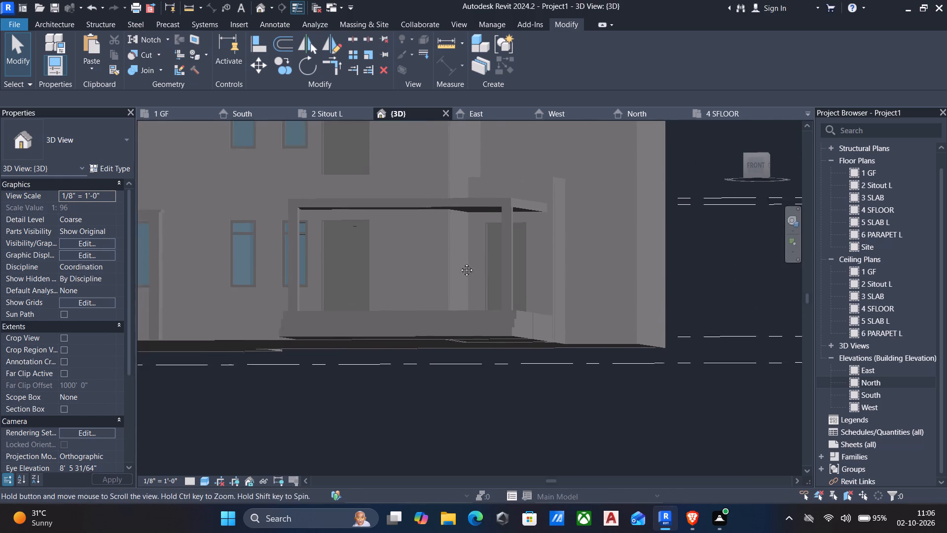
pyautogui.moveTo(459, 263); pyautogui.dragTo(458, 262, button='middle')
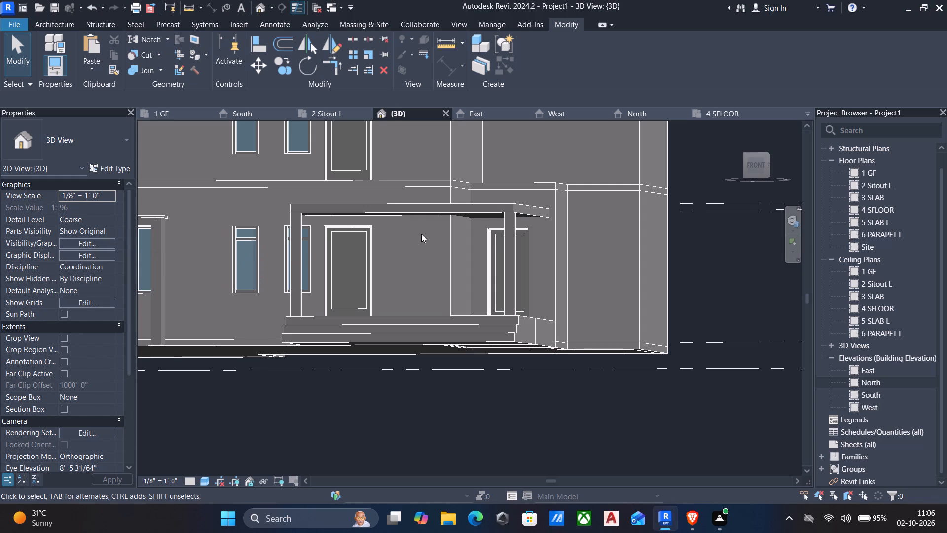
pyautogui.scroll(-2, 429, 236)
pyautogui.keyDown('shift'); pyautogui.moveTo(472, 238); pyautogui.dragTo(445, 272, button='middle'); pyautogui.keyUp('shift')
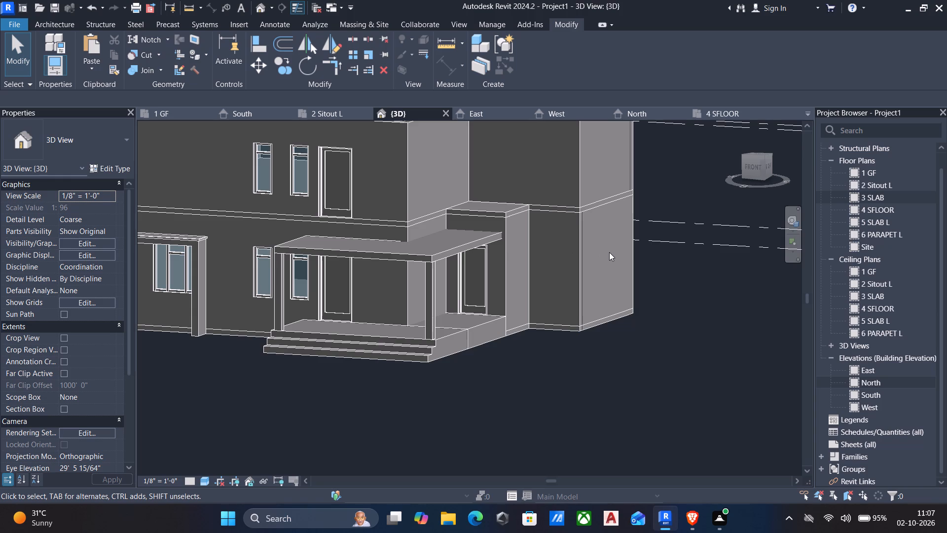
pyautogui.scroll(-2, 609, 252)
pyautogui.scroll(-1, 711, 305)
pyautogui.keyDown('shift'); pyautogui.moveTo(711, 308); pyautogui.dragTo(678, 311, button='middle'); pyautogui.keyUp('shift')
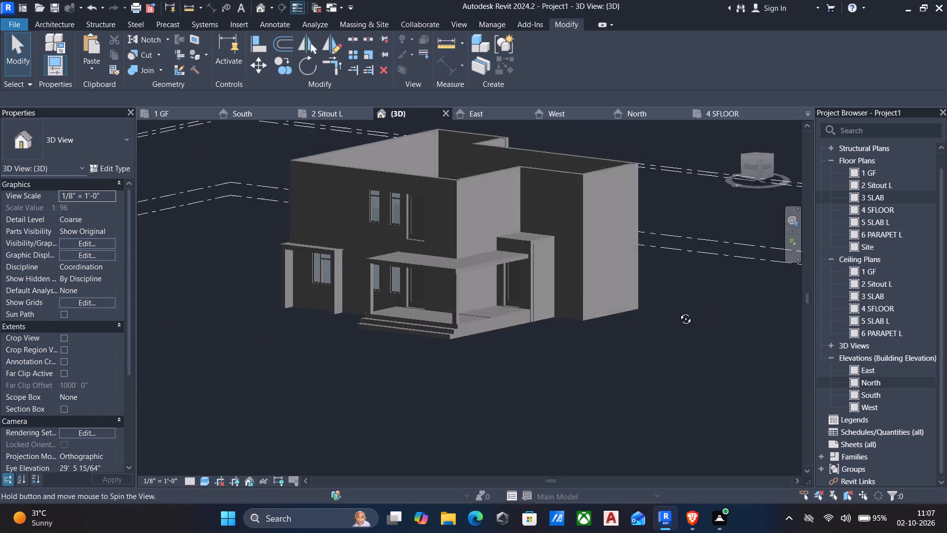
pyautogui.keyDown('shift'); pyautogui.moveTo(678, 311); pyautogui.dragTo(640, 353, button='middle'); pyautogui.keyUp('shift')
pyautogui.keyDown('shift'); pyautogui.moveTo(540, 349); pyautogui.dragTo(616, 343, button='middle'); pyautogui.keyUp('shift')
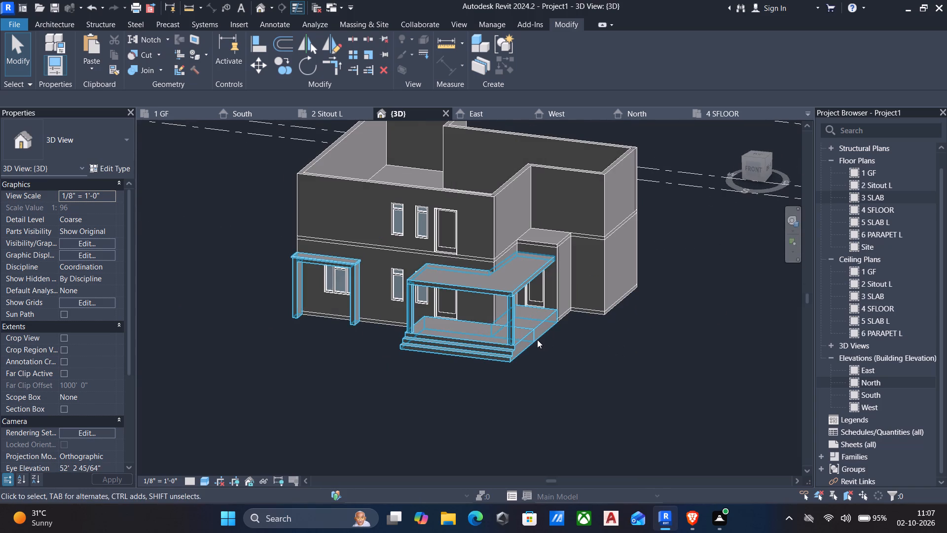
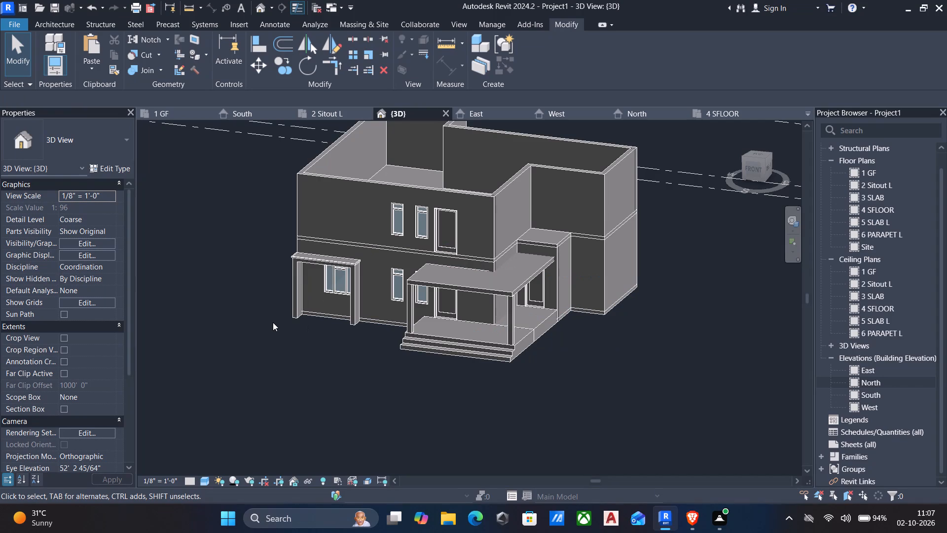
# Open the in-place generic model of the porch and window surround for editing, with the porch roof's underside in view.
pyautogui.scroll(-1, 330, 328)
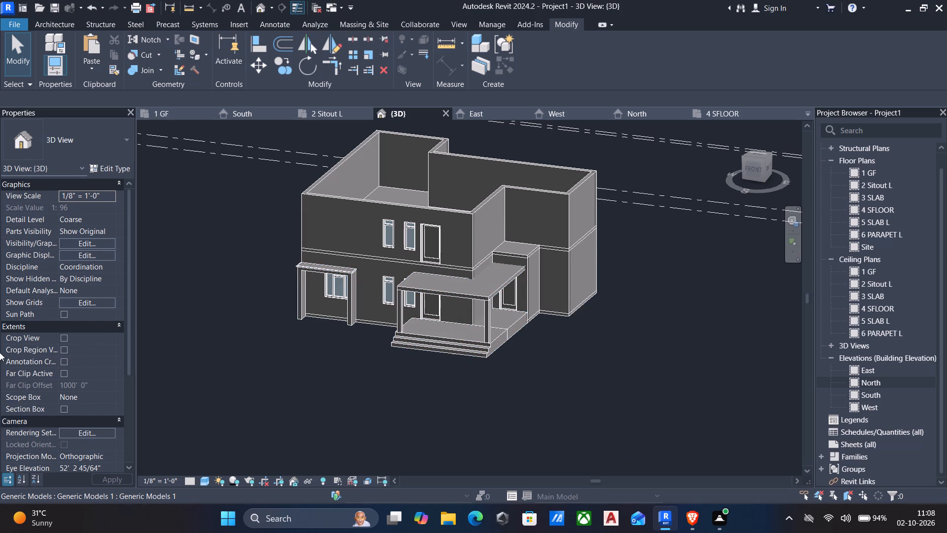
pyautogui.moveTo(532, 358); pyautogui.dragTo(514, 272, button='middle')
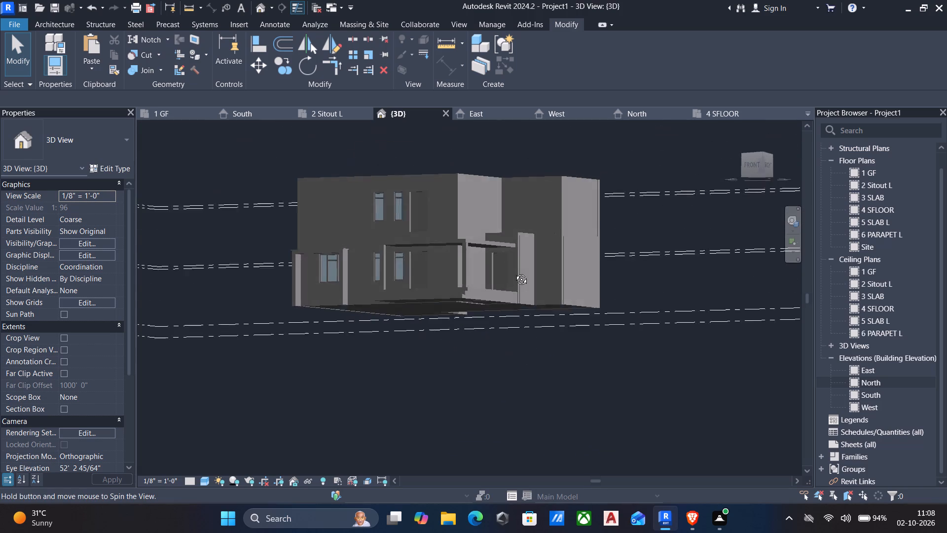
pyautogui.moveTo(514, 272); pyautogui.dragTo(500, 260, button='middle')
pyautogui.keyDown('shift'); pyautogui.middleClick(500, 260); pyautogui.keyUp('shift')
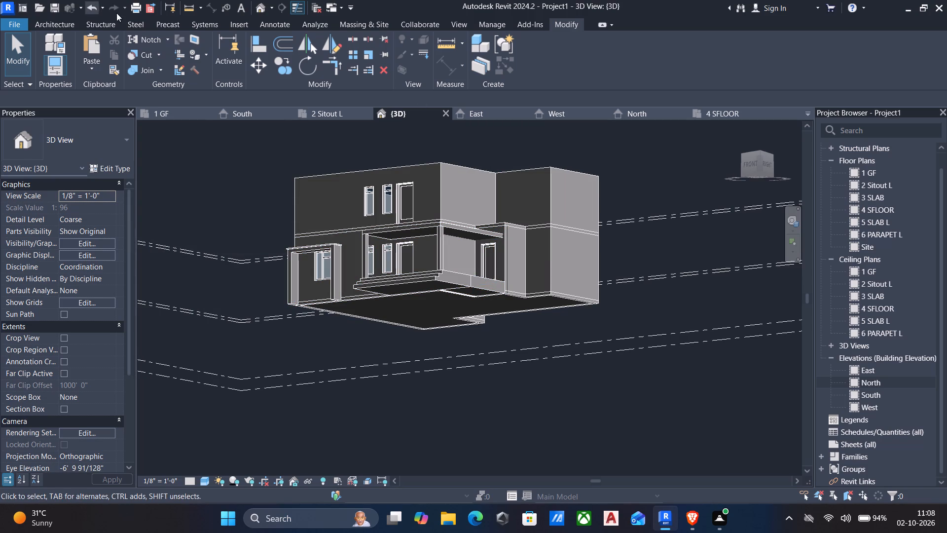
pyautogui.click(455, 227)
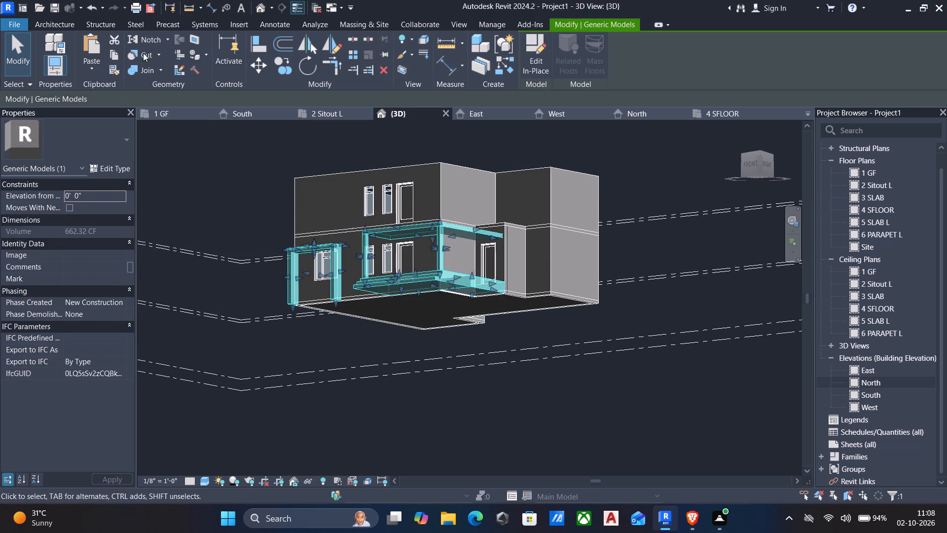
pyautogui.click(54, 23)
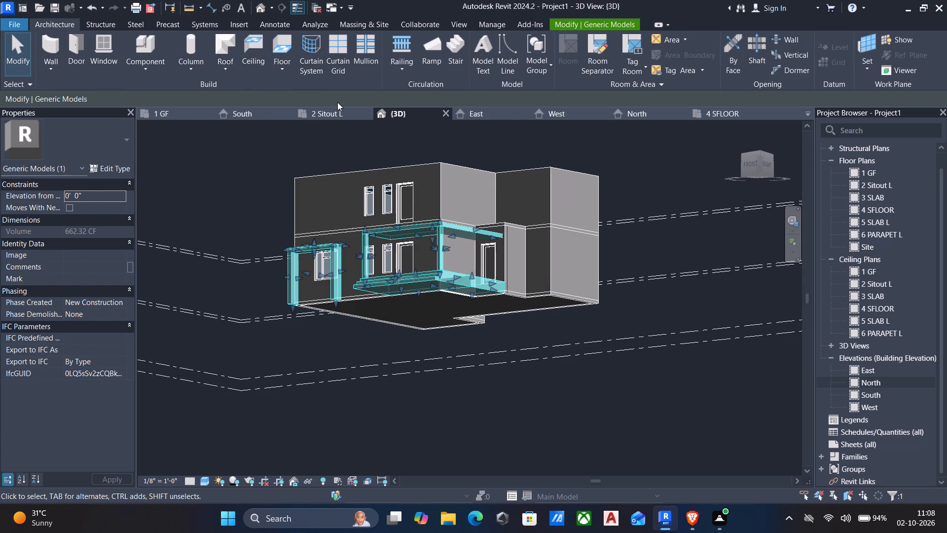
pyautogui.press('Escape')
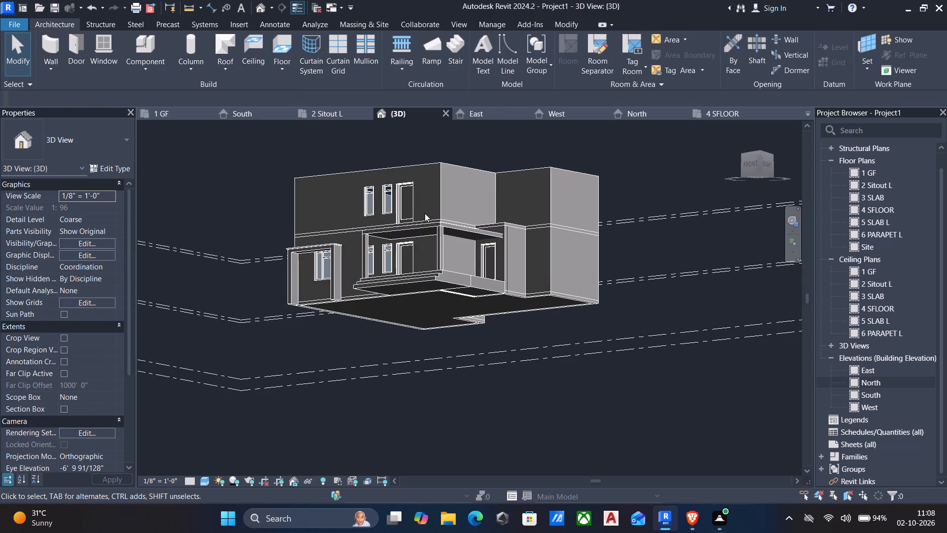
pyautogui.click(421, 228)
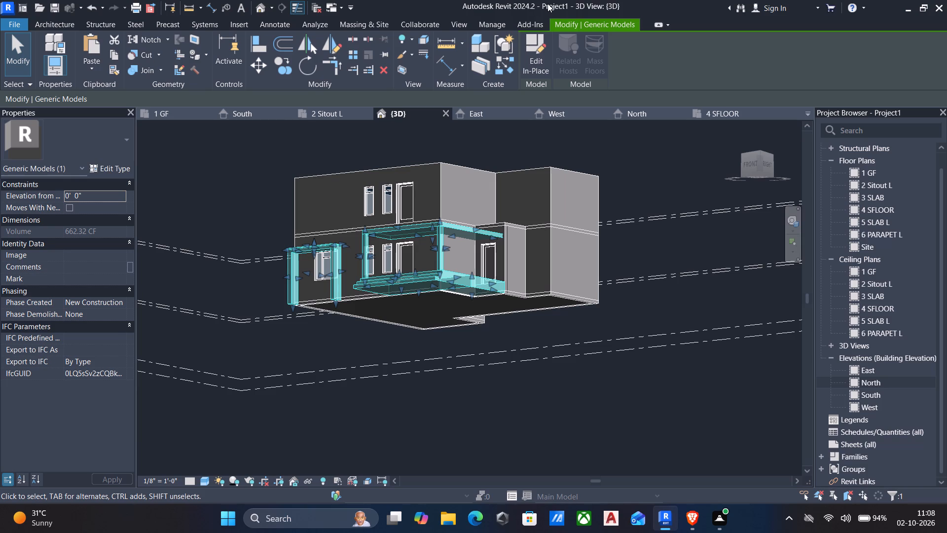
pyautogui.click(532, 50)
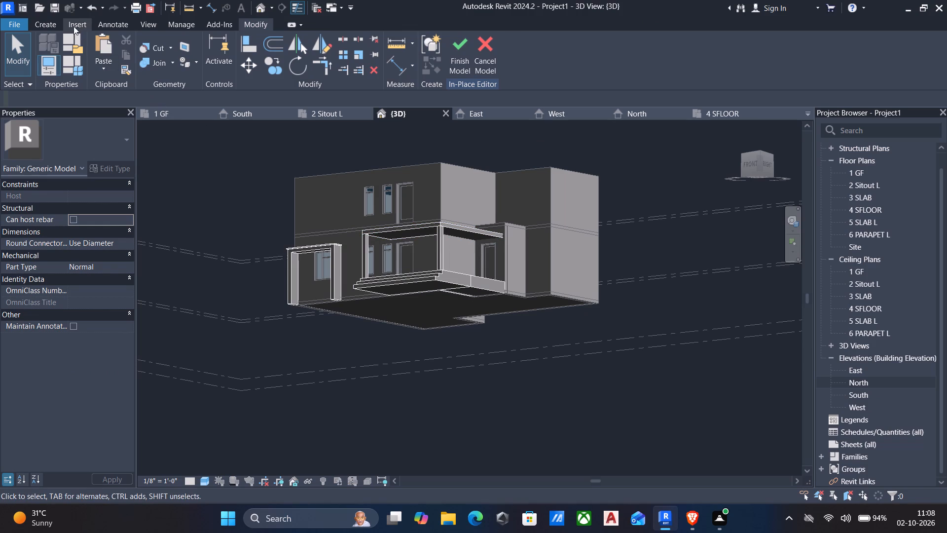
# Start a void extrusion with the porch roof slab's underside picked as its work plane.
pyautogui.click(47, 25)
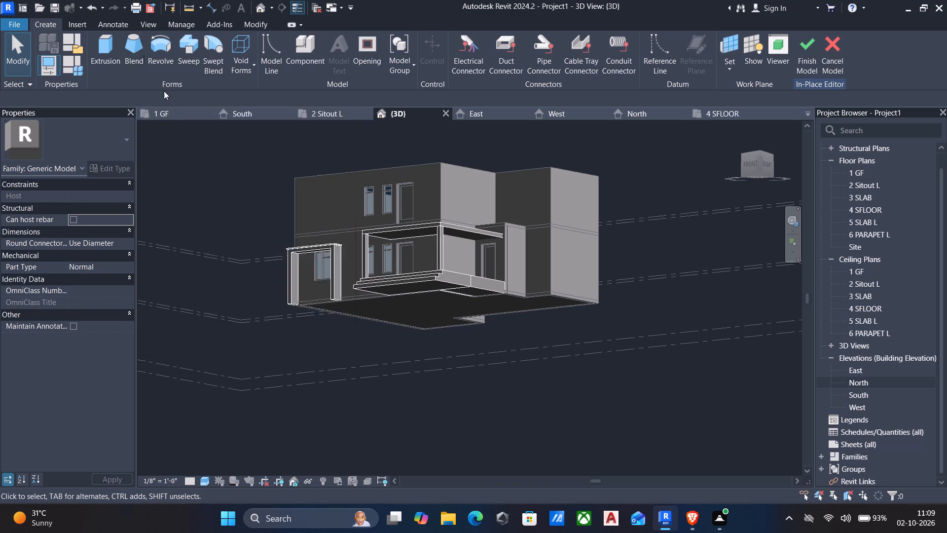
pyautogui.scroll(5, 464, 227)
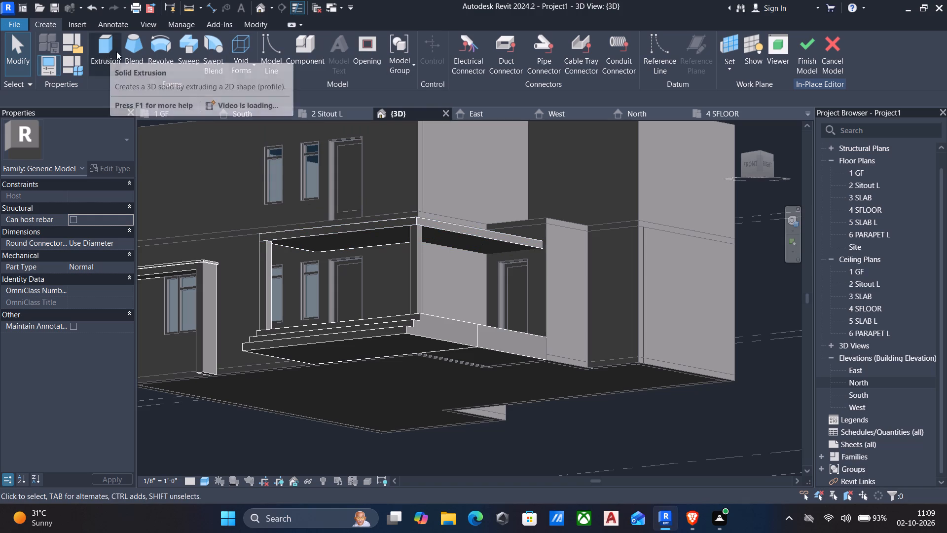
pyautogui.click(242, 41)
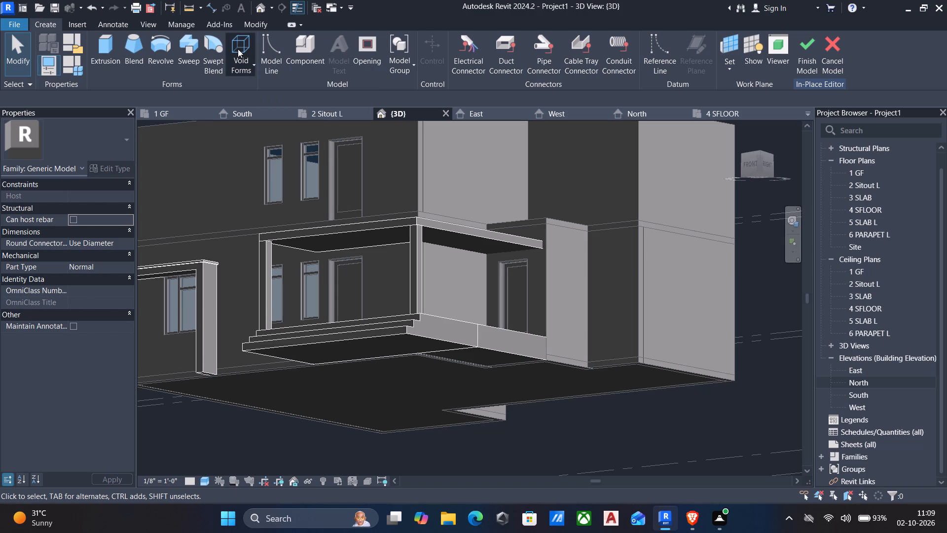
pyautogui.click(264, 84)
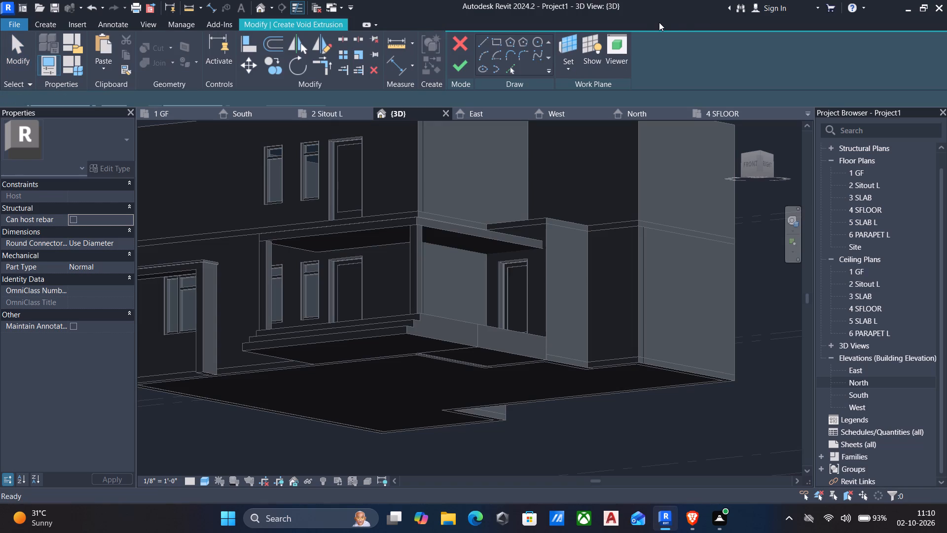
pyautogui.click(561, 69)
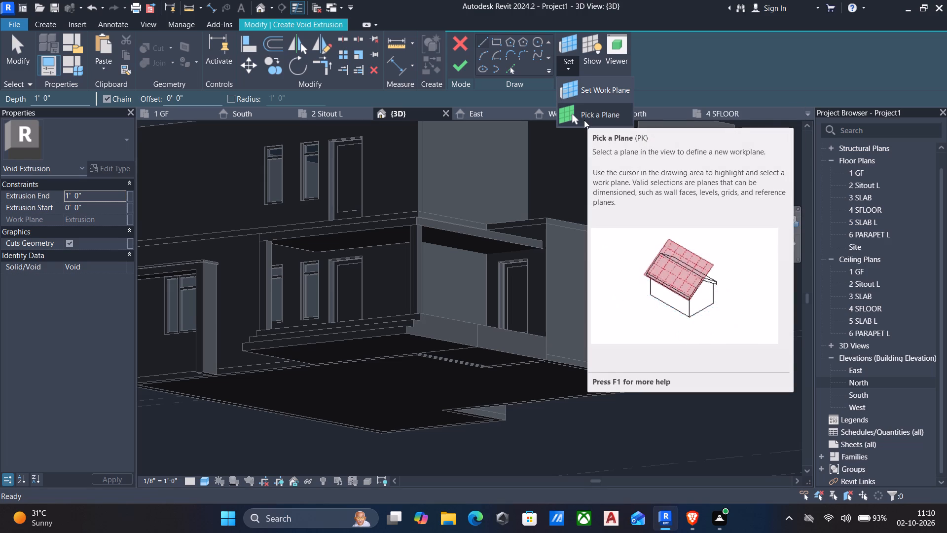
pyautogui.click(584, 120)
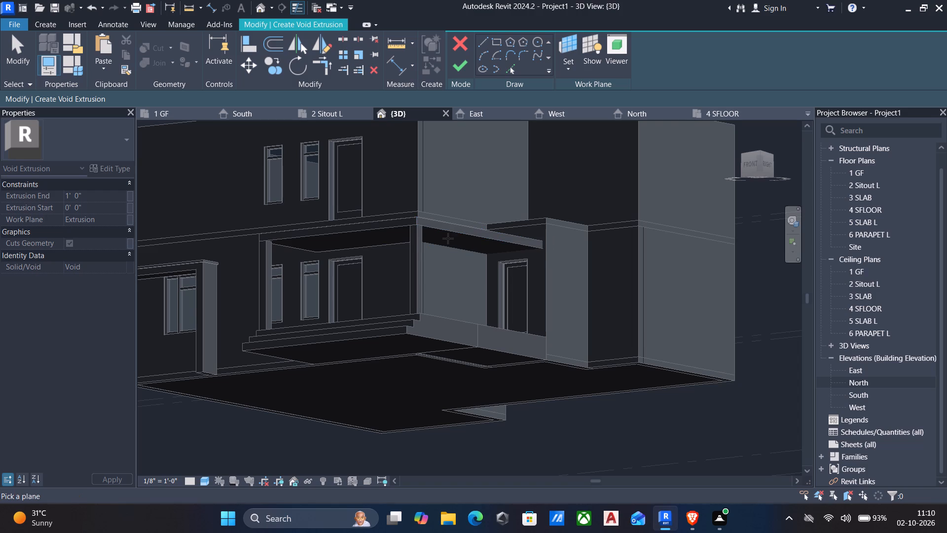
pyautogui.click(452, 236)
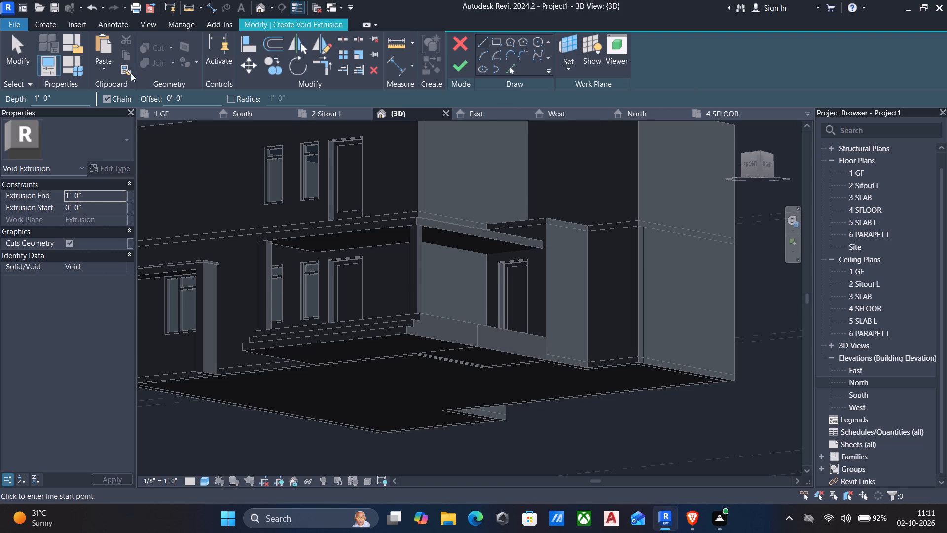
# Sketch a rectangle for the void on the porch roof's underside, offset 6" inward from the slab's opposite corners.
pyautogui.moveTo(194, 102); pyautogui.dragTo(195, 102)
pyautogui.moveTo(195, 102); pyautogui.dragTo(0, 109)
pyautogui.press('6')
pyautogui.hotkey('shift', '"')
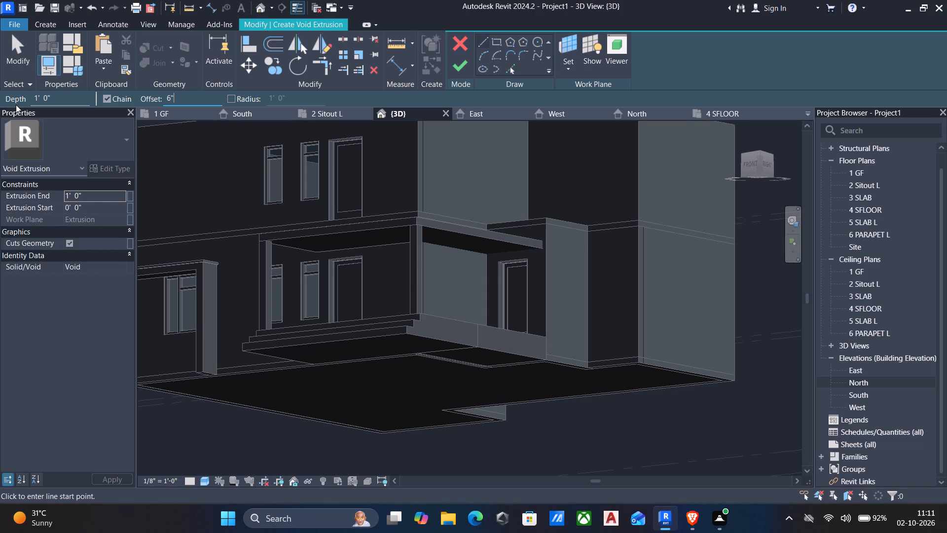
pyautogui.press('Return')
pyautogui.click(494, 43)
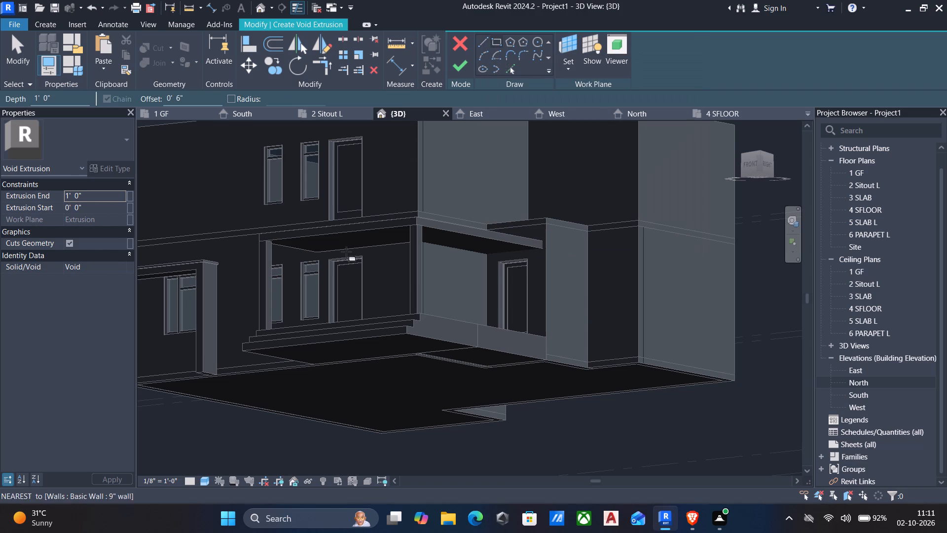
pyautogui.scroll(9, 307, 276)
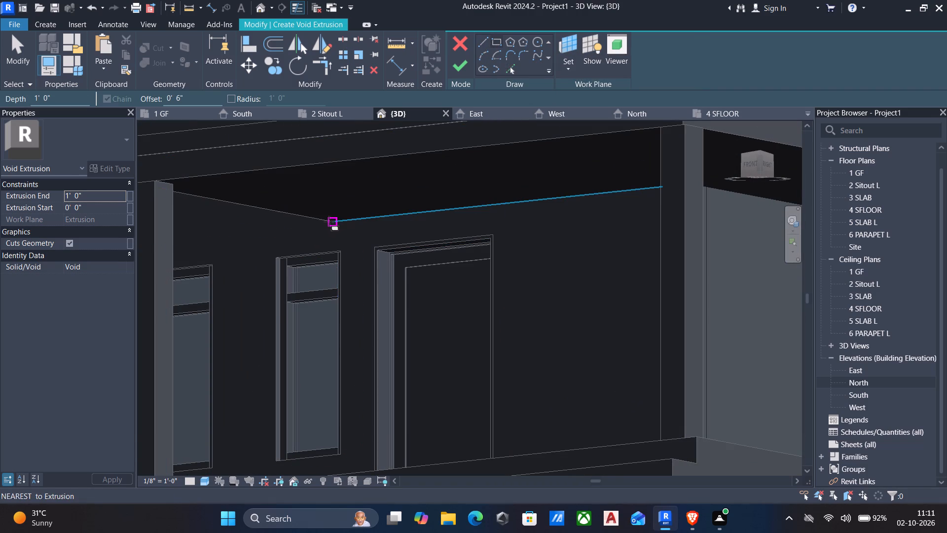
pyautogui.scroll(5, 329, 221)
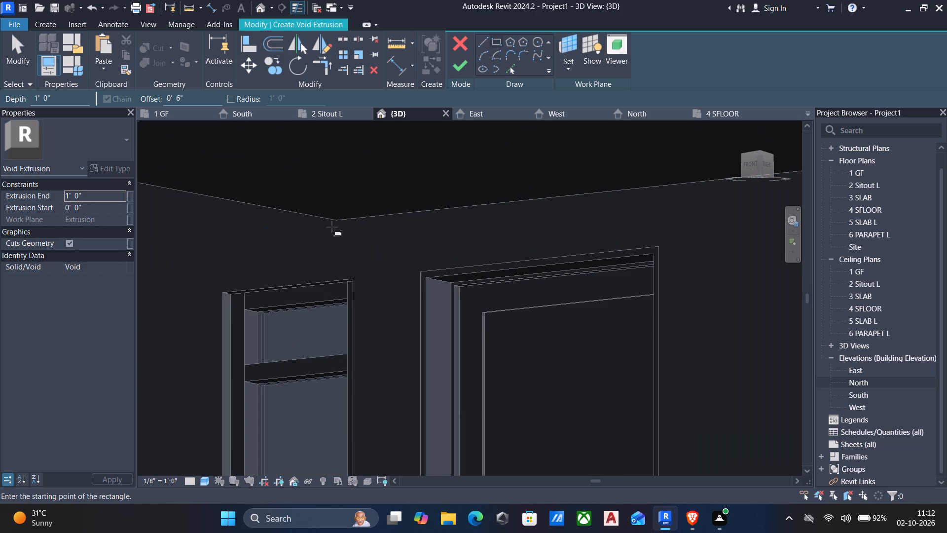
pyautogui.click(337, 221)
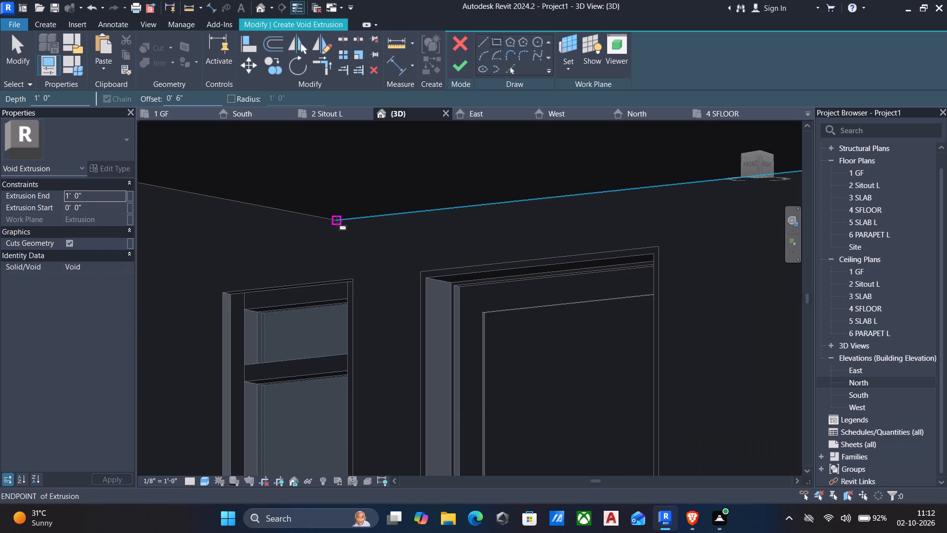
pyautogui.scroll(-4, 333, 224)
pyautogui.press('space')
pyautogui.scroll(-2, 340, 234)
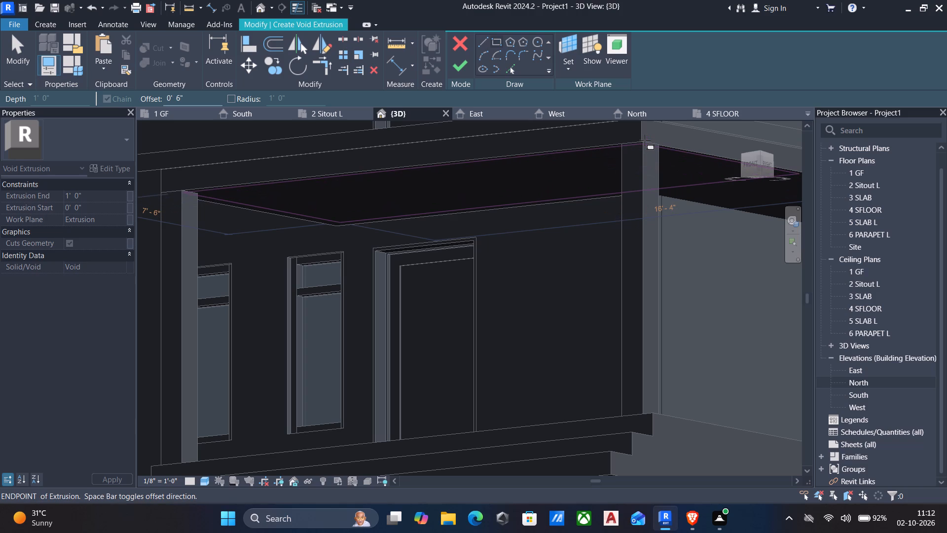
pyautogui.keyDown('shift'); pyautogui.moveTo(650, 140); pyautogui.dragTo(623, 147, button='middle'); pyautogui.keyUp('shift')
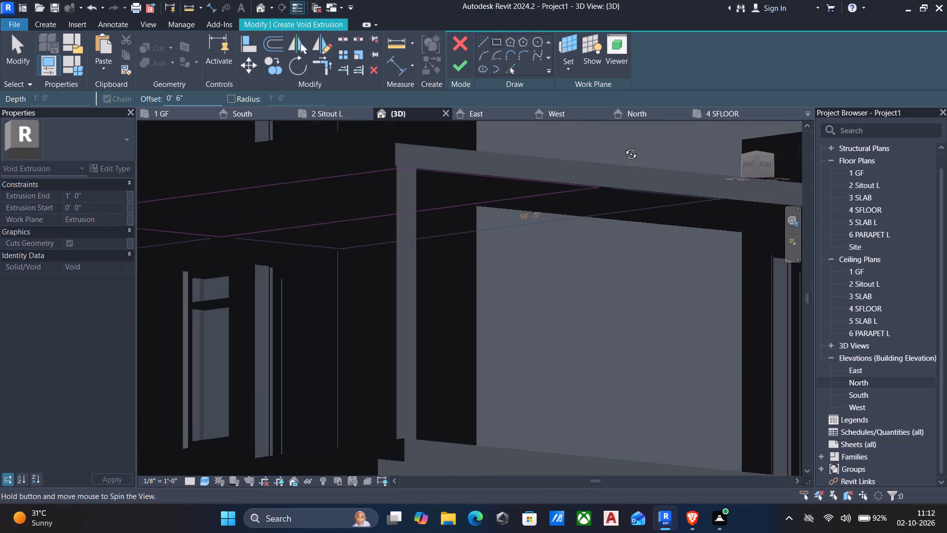
pyautogui.keyDown('shift'); pyautogui.moveTo(623, 147); pyautogui.dragTo(622, 147, button='middle'); pyautogui.keyUp('shift')
pyautogui.scroll(-2, 622, 147)
pyautogui.moveTo(622, 147); pyautogui.dragTo(647, 128, button='middle')
pyautogui.keyDown('shift'); pyautogui.moveTo(647, 128); pyautogui.dragTo(608, 136, button='middle'); pyautogui.keyUp('shift')
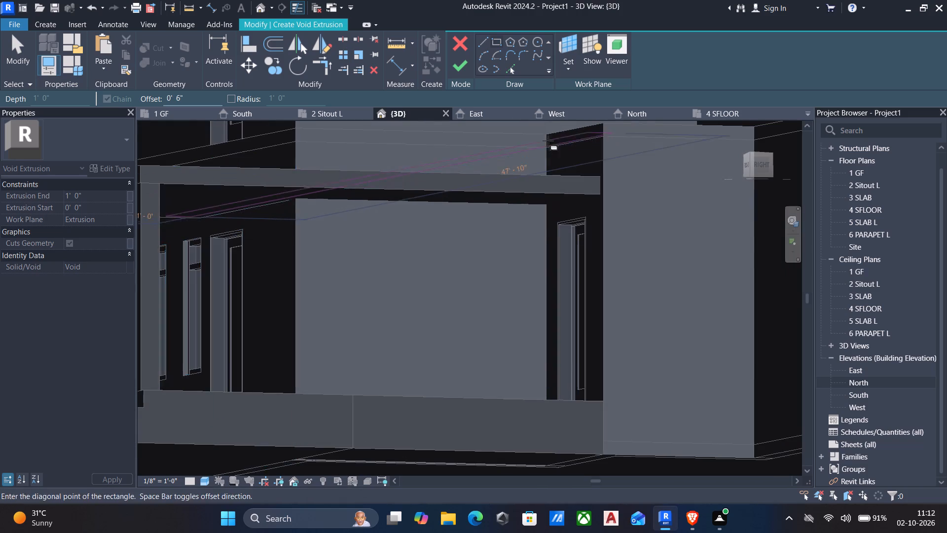
pyautogui.moveTo(513, 161); pyautogui.dragTo(795, 110, button='middle')
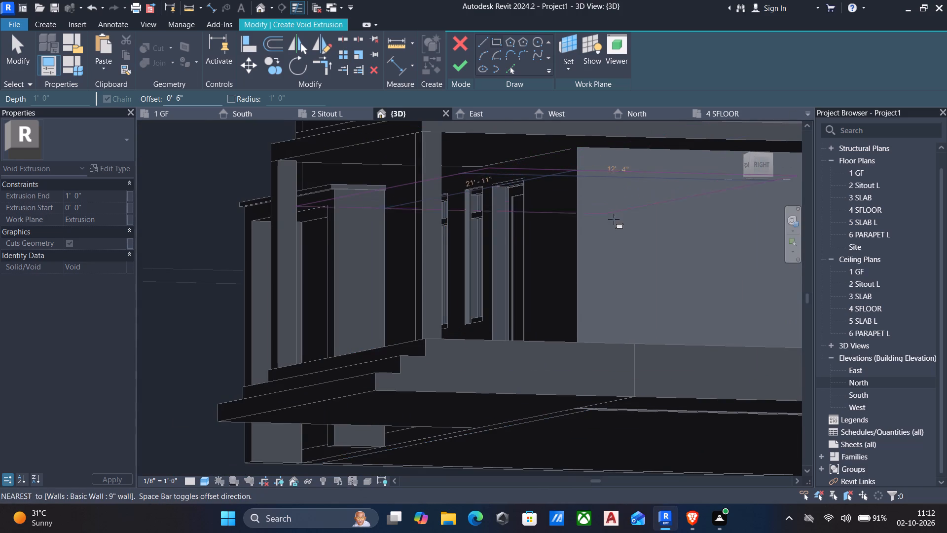
pyautogui.scroll(-1, 620, 251)
pyautogui.moveTo(620, 246); pyautogui.dragTo(655, 311, button='middle')
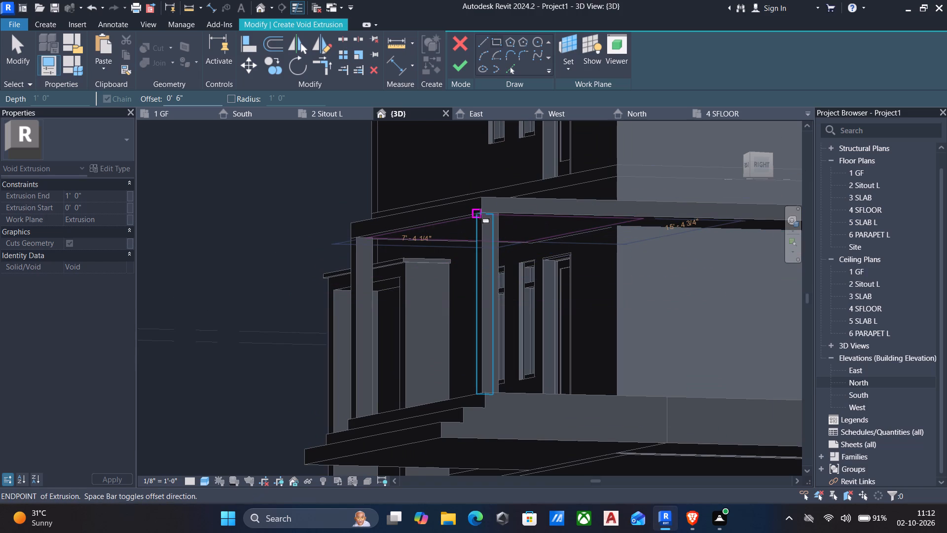
pyautogui.press('space')
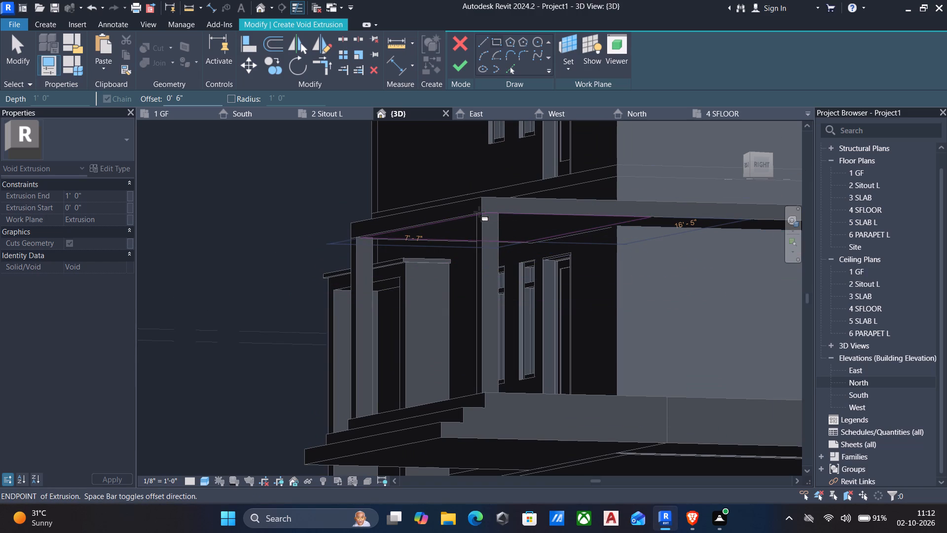
pyautogui.press('space')
pyautogui.scroll(4, 483, 212)
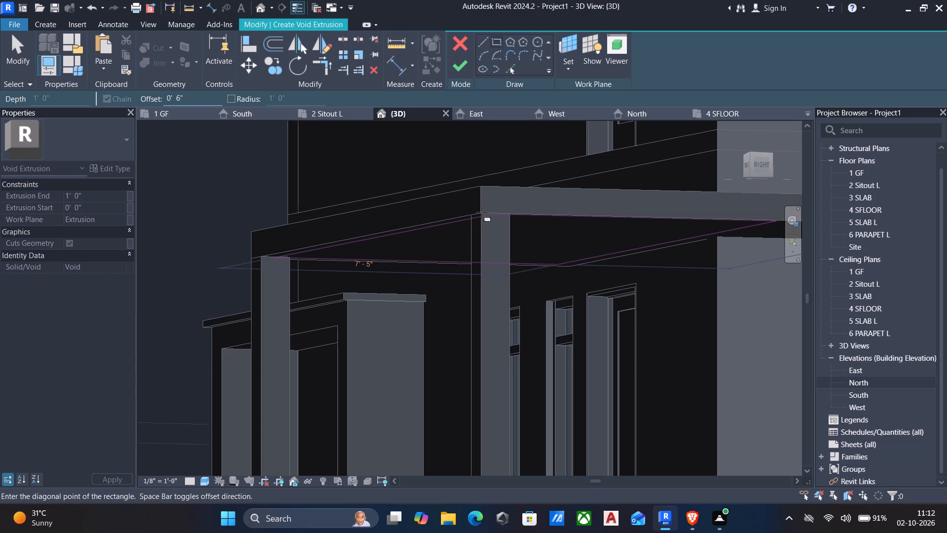
pyautogui.click(481, 212)
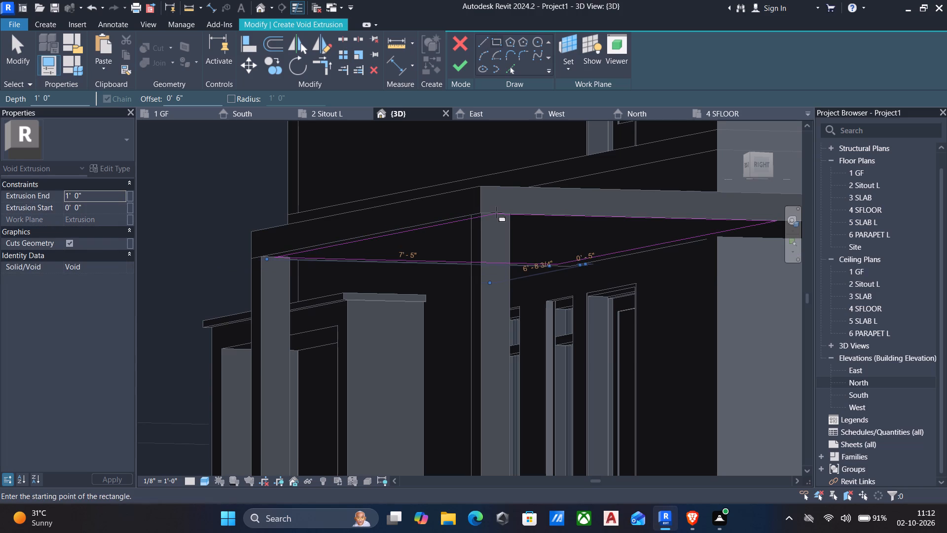
pyautogui.scroll(-1, 544, 232)
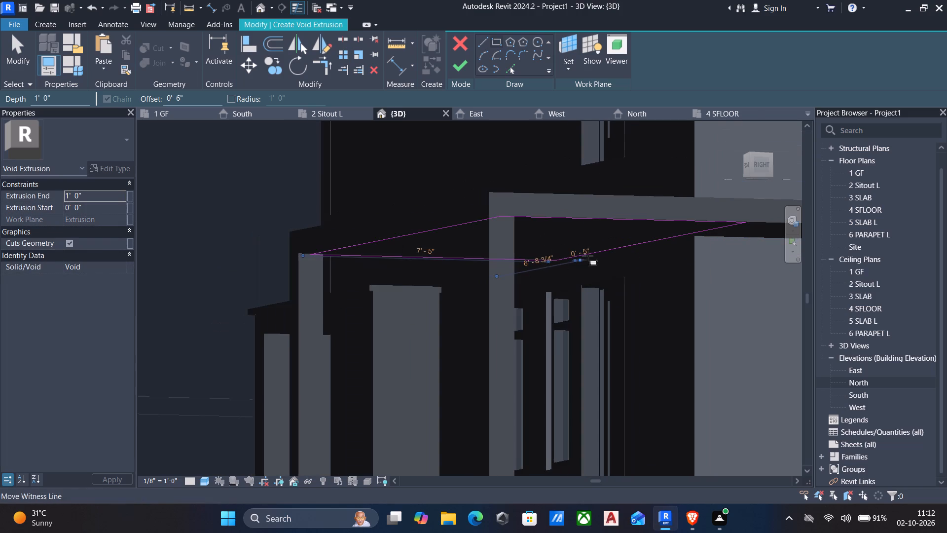
pyautogui.press('Escape')
pyautogui.keyDown('shift'); pyautogui.moveTo(665, 267); pyautogui.dragTo(676, 250, button='middle'); pyautogui.keyUp('shift')
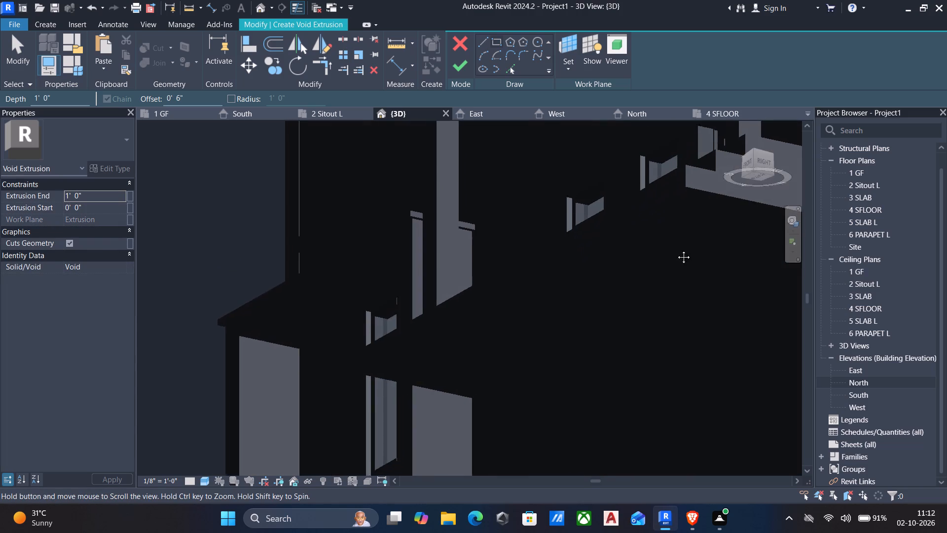
pyautogui.keyDown('shift'); pyautogui.moveTo(676, 250); pyautogui.dragTo(551, 425, button='middle'); pyautogui.keyUp('shift')
pyautogui.moveTo(626, 364); pyautogui.dragTo(554, 394, button='middle')
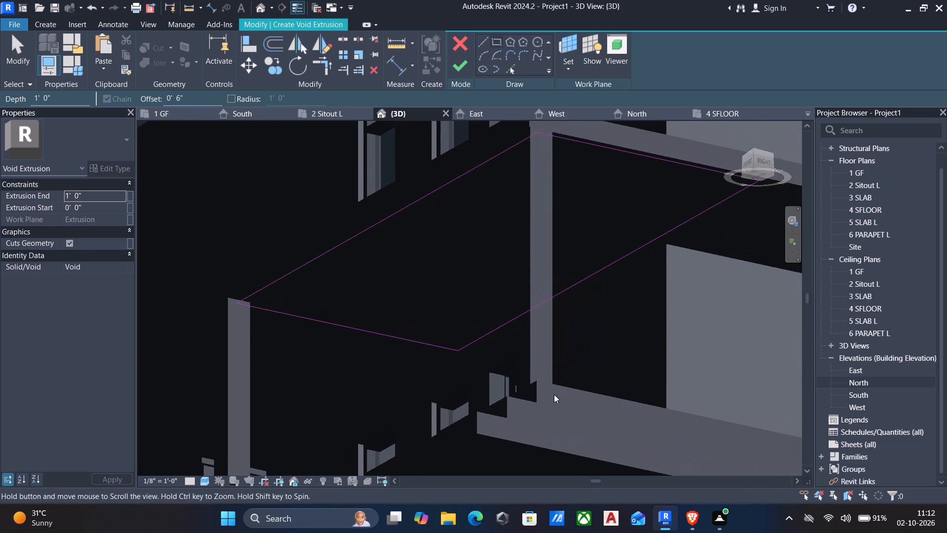
pyautogui.moveTo(598, 368); pyautogui.dragTo(578, 385, button='middle')
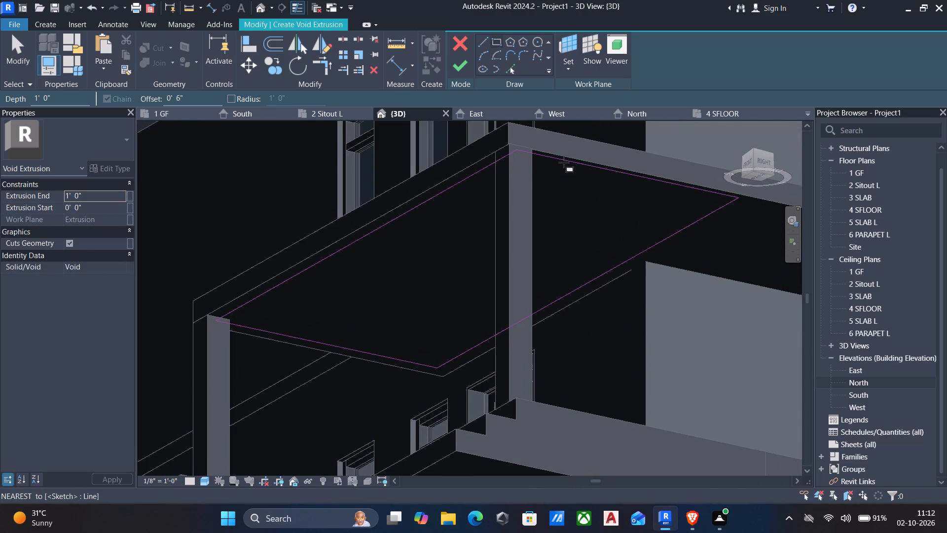
# Delete all four lines of the 6" offset rectangle from the void sketch on the porch roof's underside.
pyautogui.press('Escape')
pyautogui.click(645, 248)
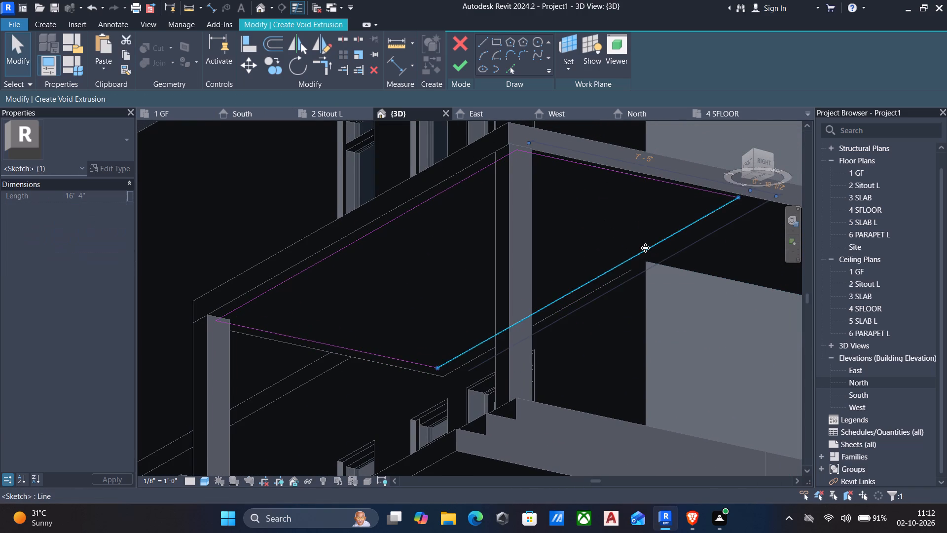
pyautogui.press('Delete')
pyautogui.click(624, 179)
pyautogui.press('Delete')
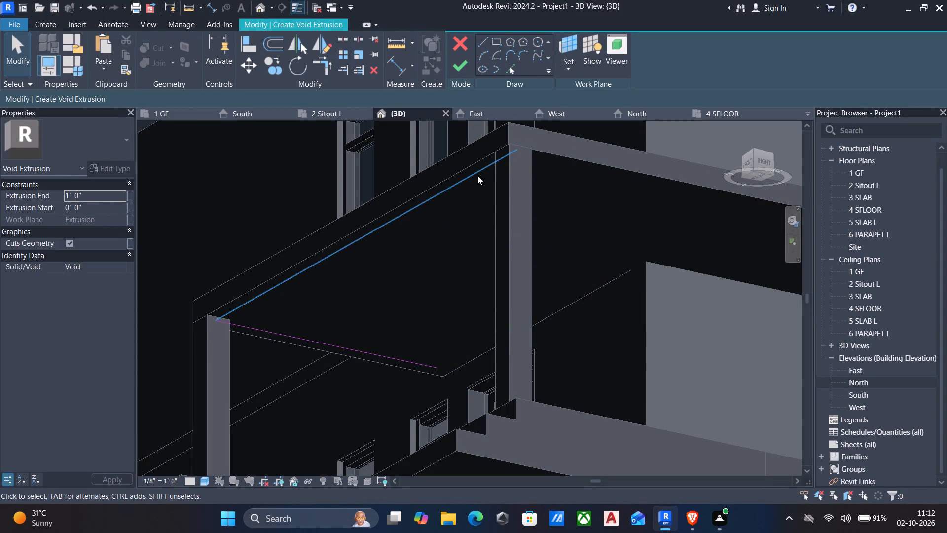
pyautogui.click(477, 176)
pyautogui.press('Delete')
pyautogui.click(317, 345)
pyautogui.press('Delete')
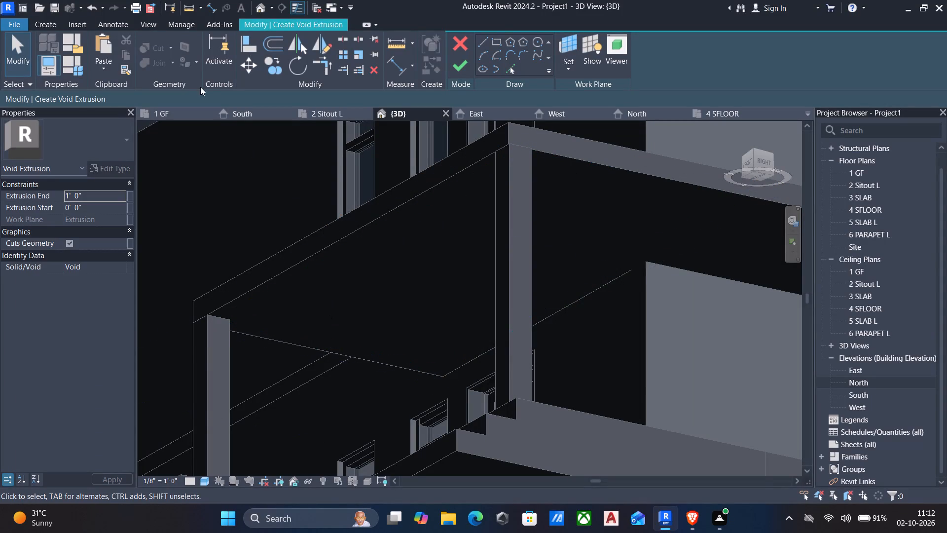
# Sketch a rectangle about 15' by 6'-4" on the front part of the porch roof's underside, offset 1' inward from the slab corners.
pyautogui.click(498, 40)
pyautogui.moveTo(206, 102); pyautogui.dragTo(0, 91)
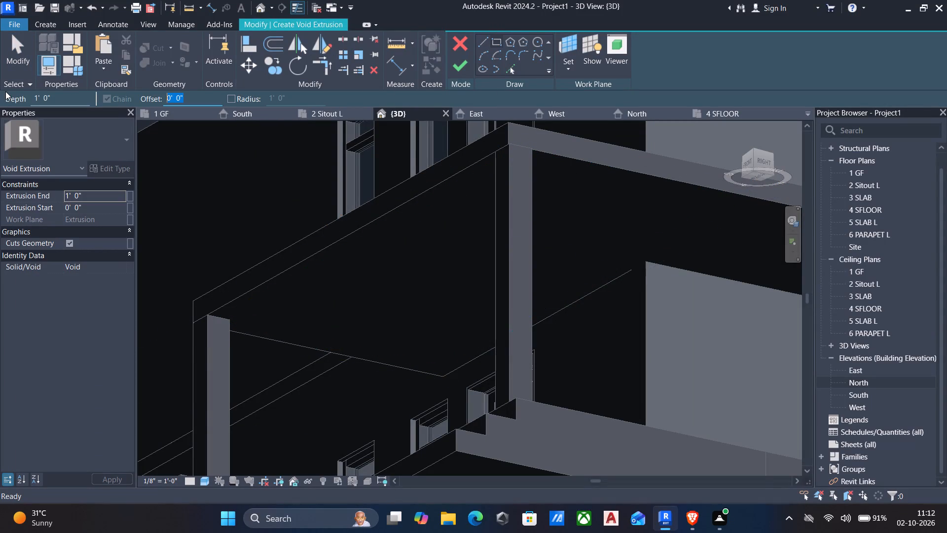
pyautogui.press('1')
pyautogui.press("'")
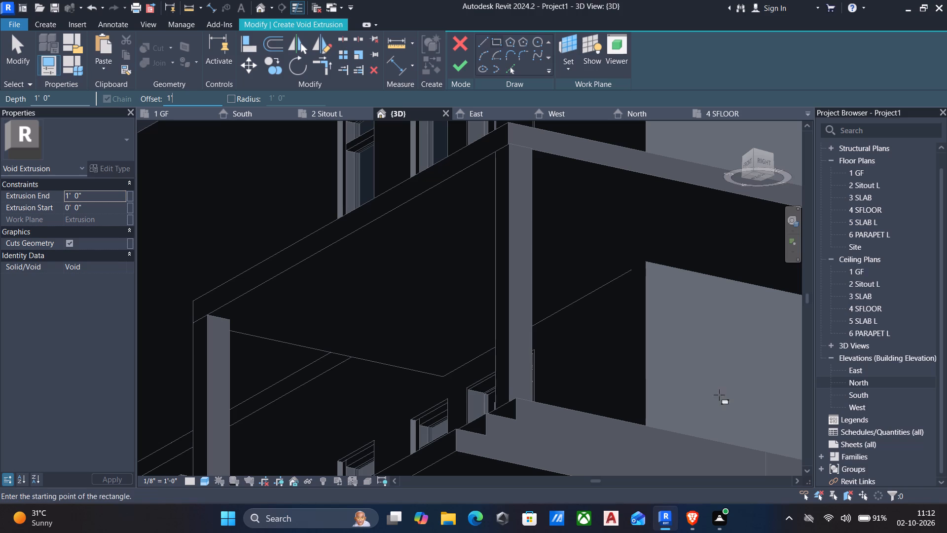
pyautogui.click(442, 378)
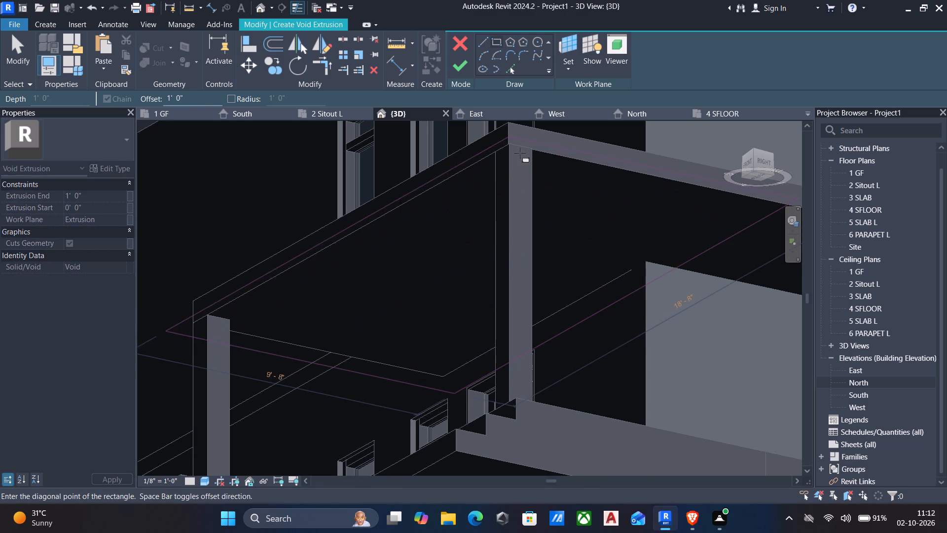
pyautogui.press('space')
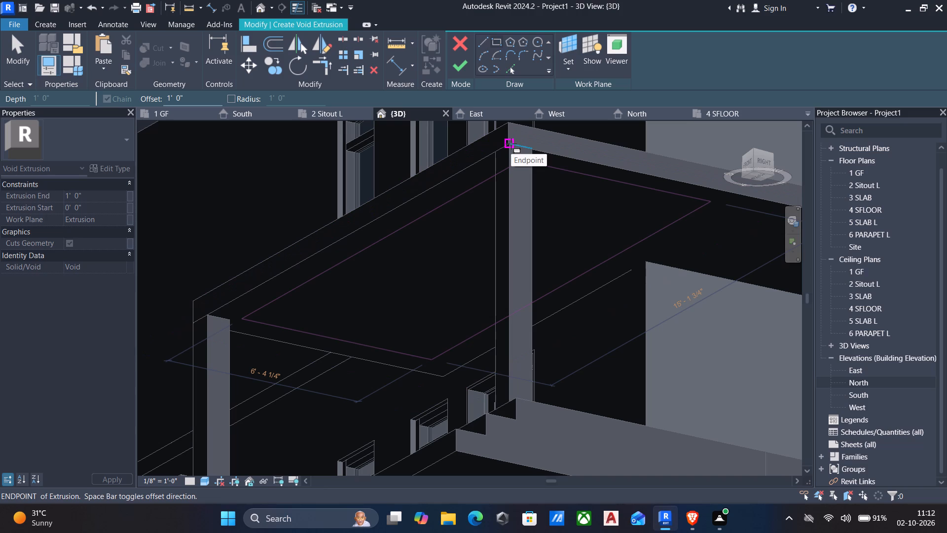
pyautogui.click(511, 144)
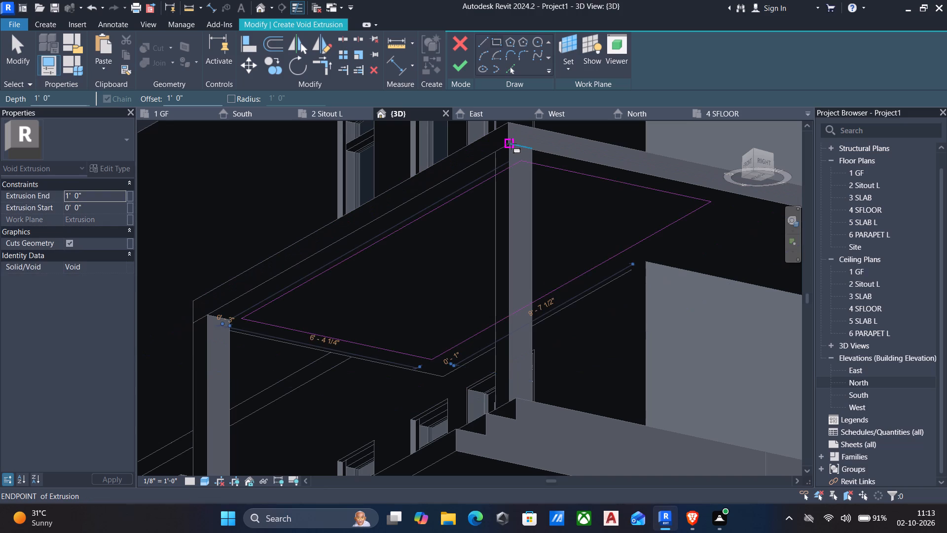
# Sketch a second rectangle about 9'-5" by 4'-1" under the roof's side wing, offset 1' inward from the wall corner and slab edge.
pyautogui.scroll(-3, 711, 256)
pyautogui.moveTo(711, 259); pyautogui.dragTo(369, 265, button='middle')
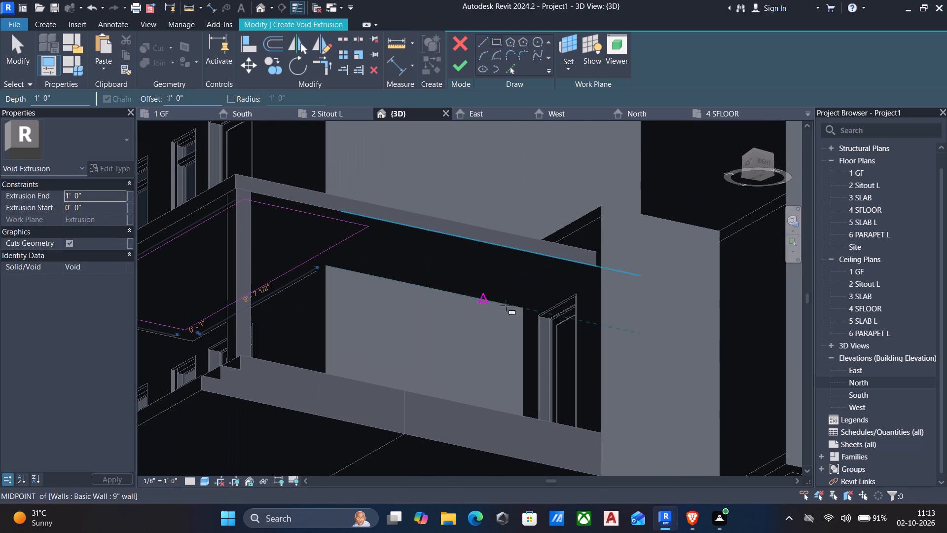
pyautogui.scroll(3, 540, 315)
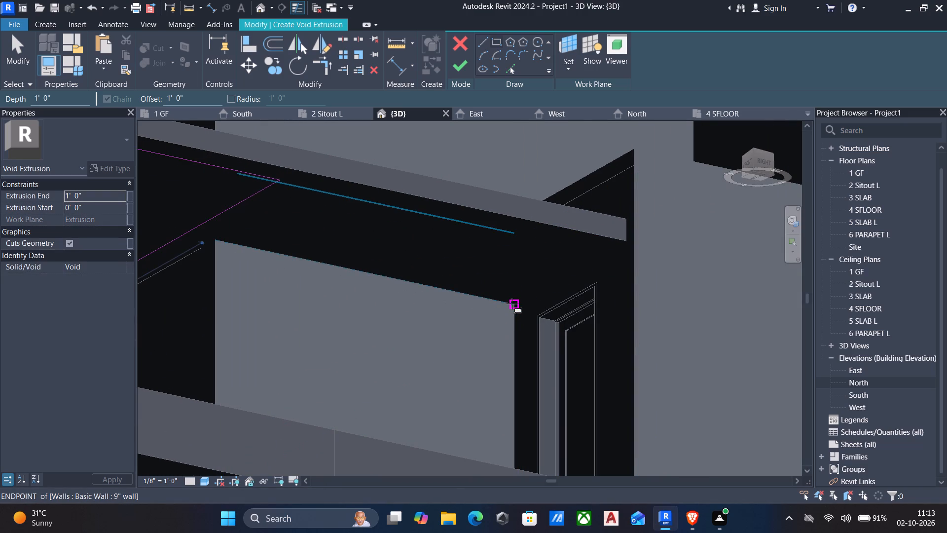
pyautogui.click(513, 304)
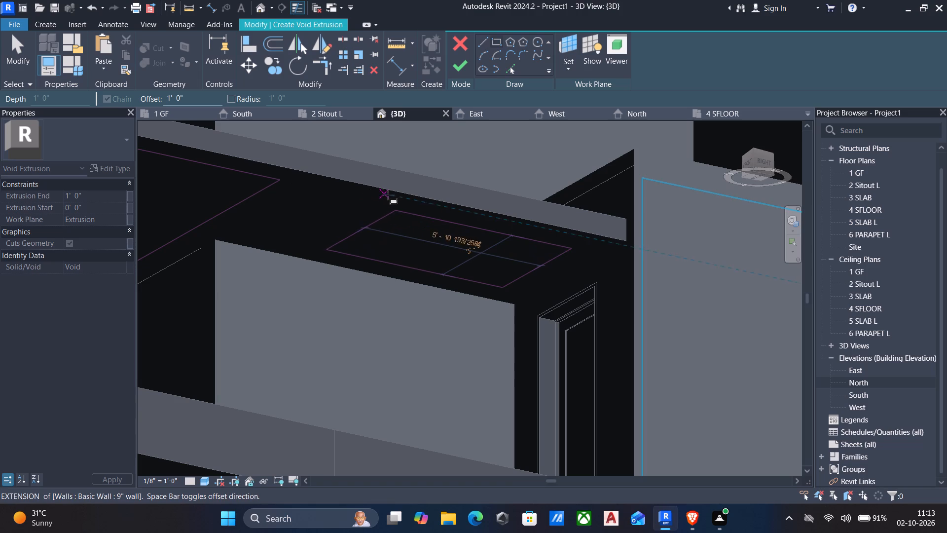
pyautogui.press('space')
pyautogui.press('space')
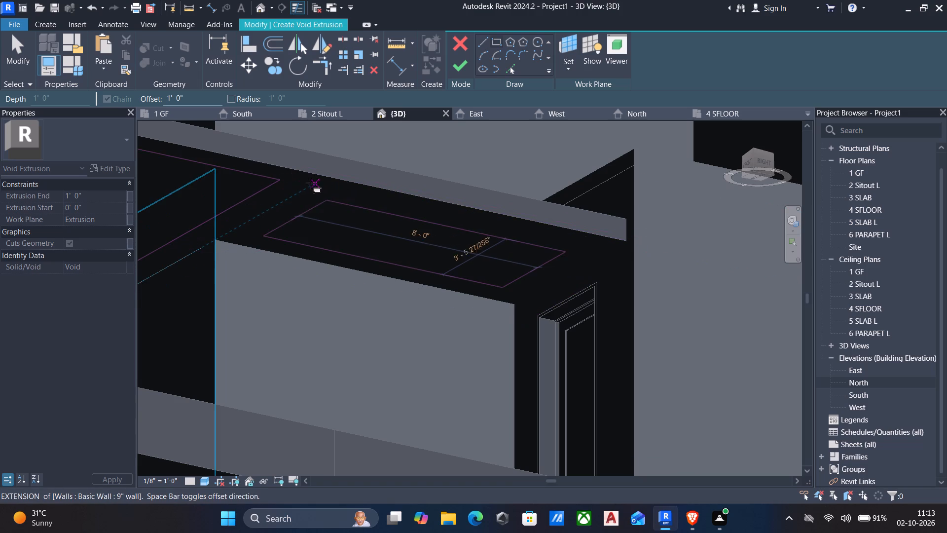
pyautogui.scroll(1, 277, 181)
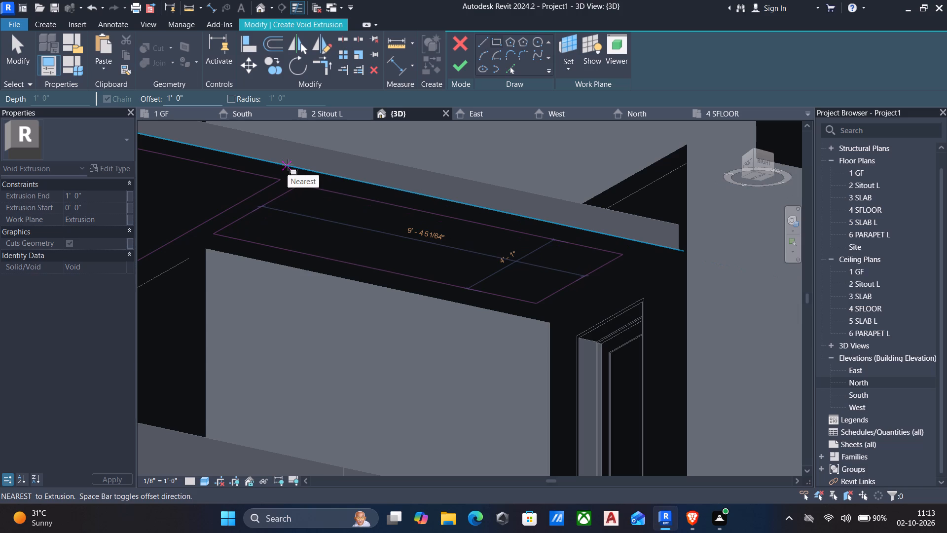
pyautogui.click(288, 165)
pyautogui.press('Escape')
pyautogui.press('Escape')
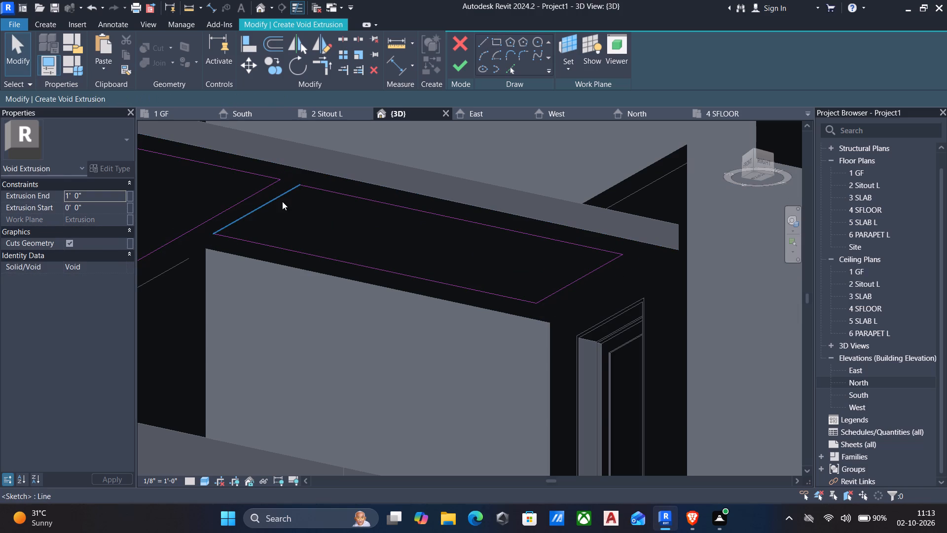
# Merge the two rectangles into an L-shaped outline by deleting the second's adjoining end line and trimming the inner lines to a corner.
pyautogui.click(282, 201)
pyautogui.press('Delete')
pyautogui.scroll(-2, 293, 227)
pyautogui.moveTo(295, 230); pyautogui.dragTo(321, 229, button='middle')
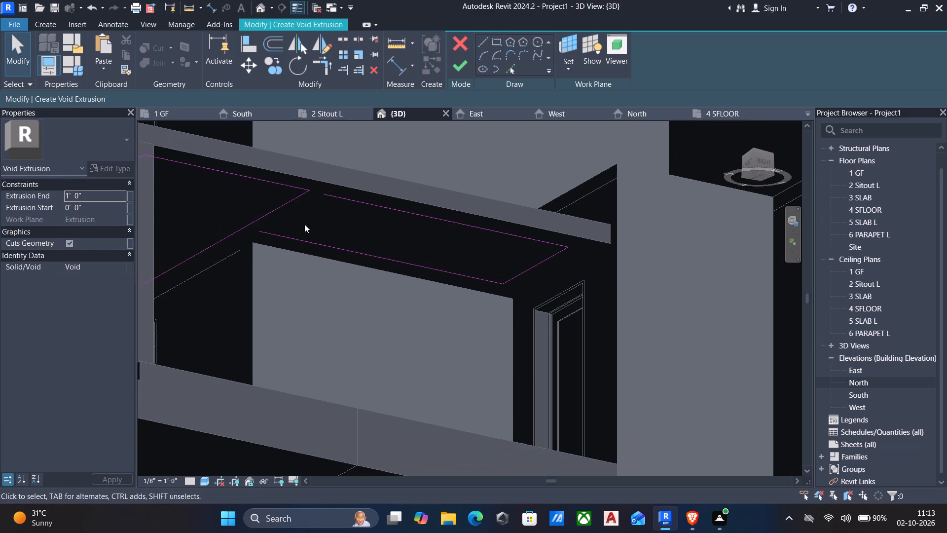
pyautogui.click(268, 184)
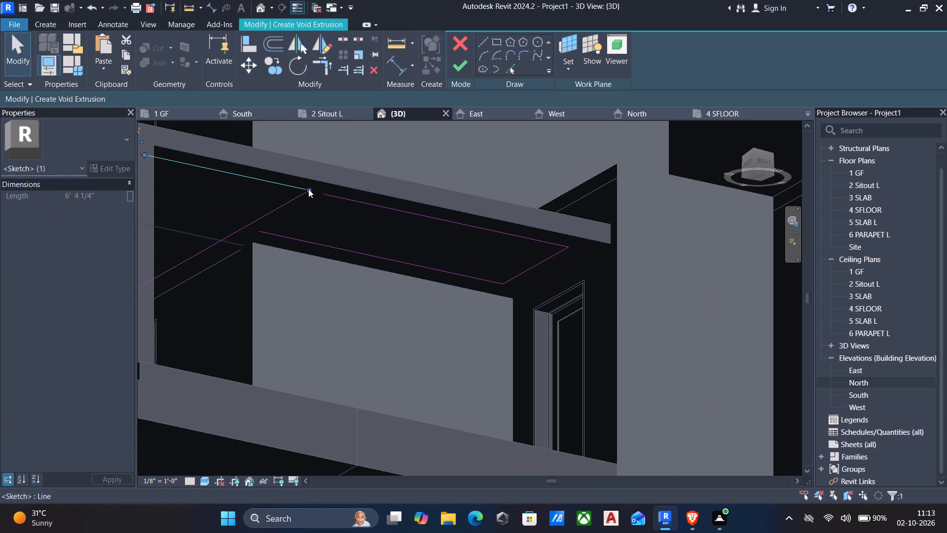
pyautogui.moveTo(308, 188); pyautogui.dragTo(325, 191)
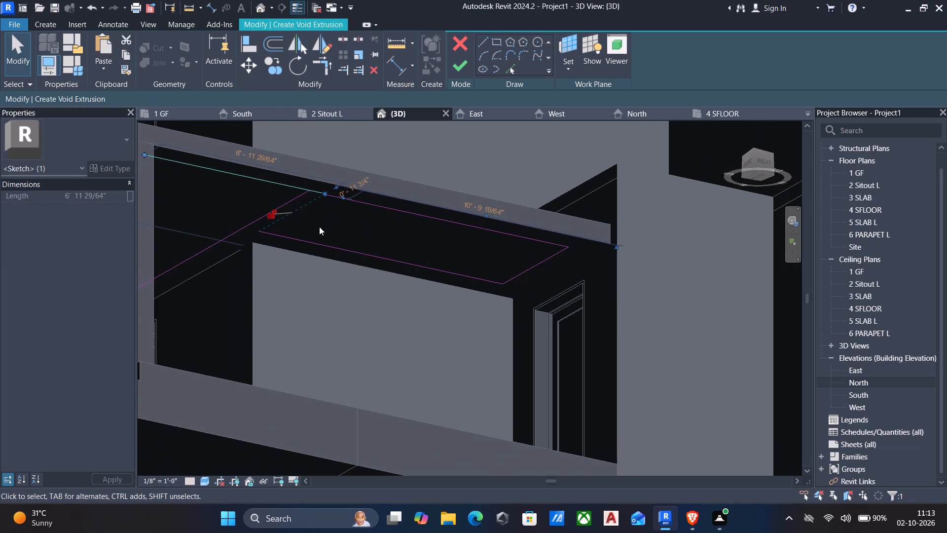
pyautogui.press('Escape')
pyautogui.write('tr')
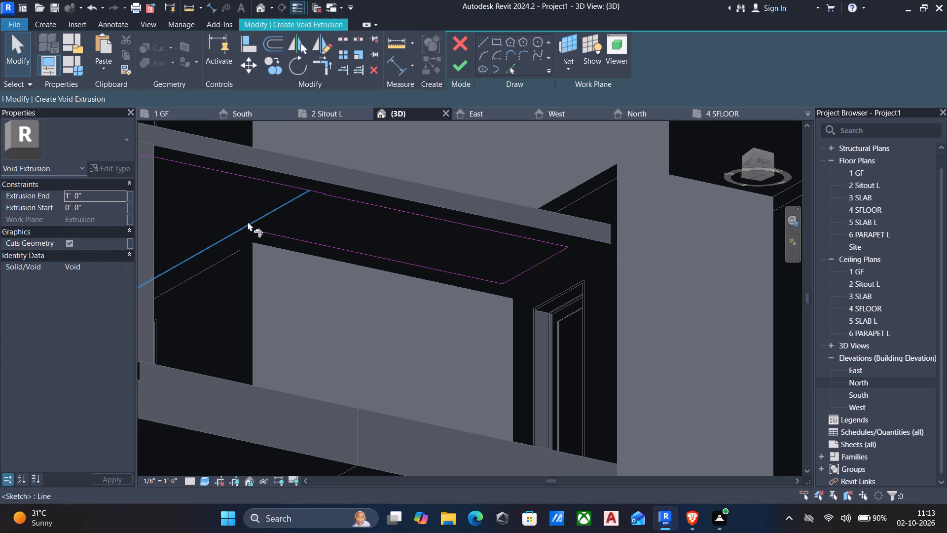
pyautogui.click(243, 228)
pyautogui.click(280, 234)
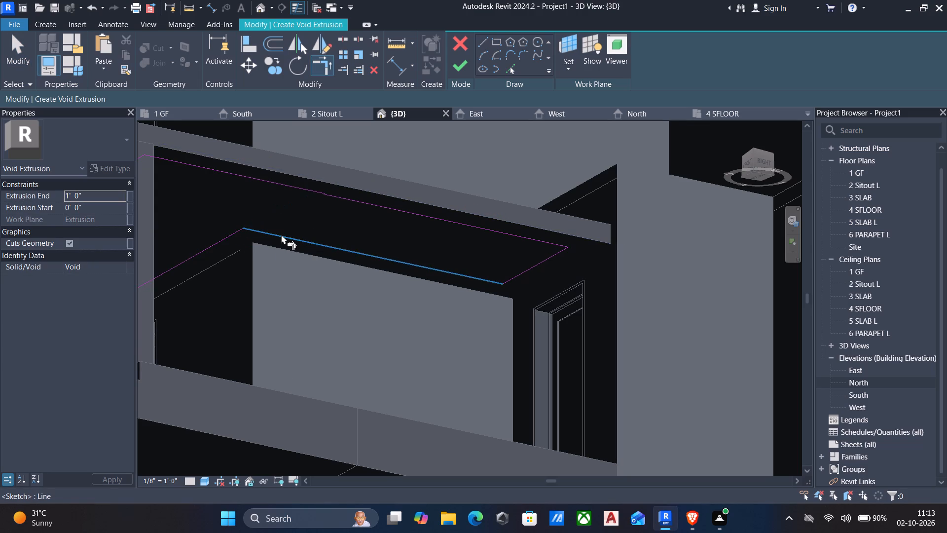
pyautogui.scroll(-4, 281, 235)
pyautogui.scroll(3, 315, 224)
pyautogui.press('Escape')
# Check the outer edge where the two rectangles meet and delete the side wing's misaligned outer line.
pyautogui.scroll(4, 302, 216)
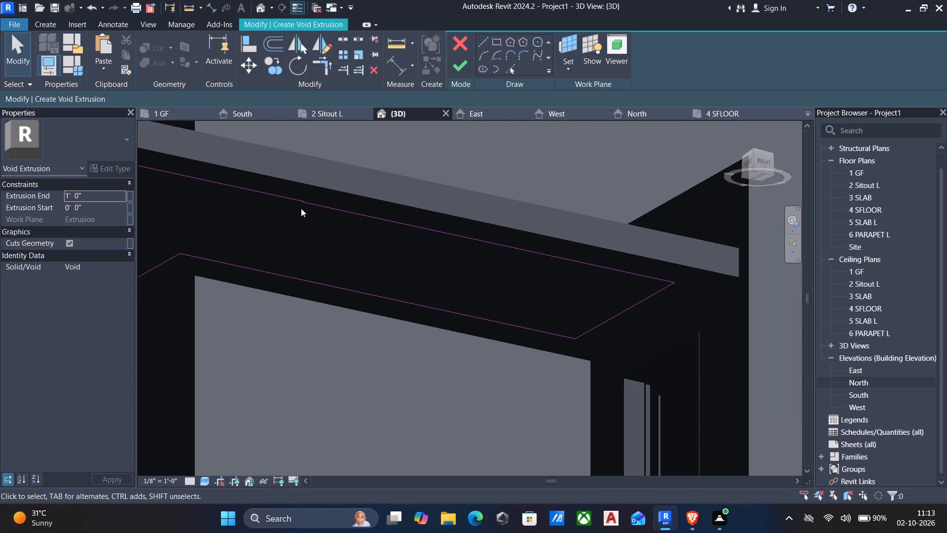
pyautogui.click(314, 205)
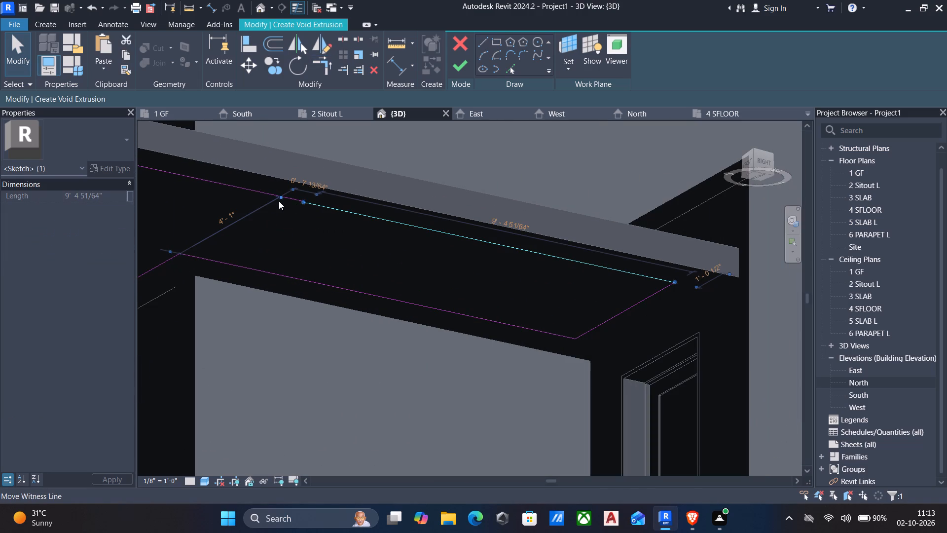
pyautogui.click(260, 197)
pyautogui.press('Escape')
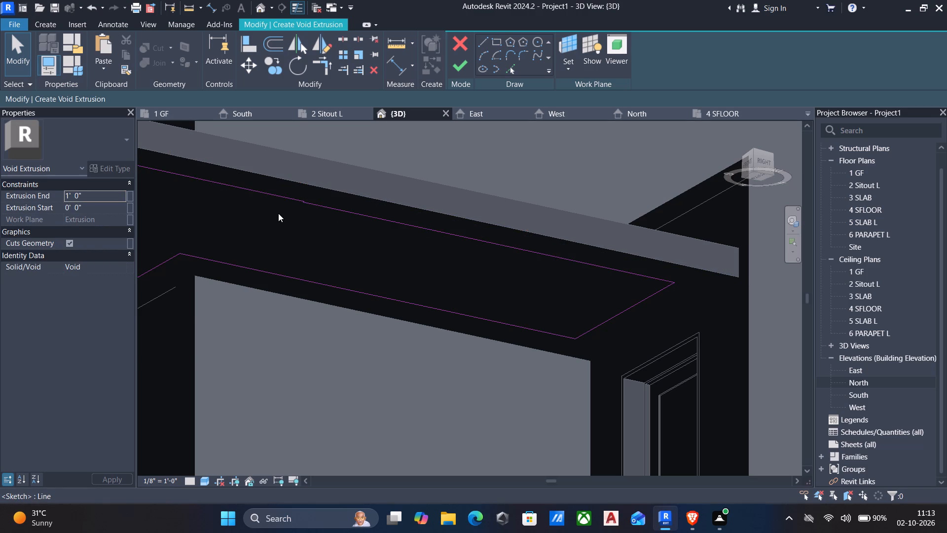
pyautogui.scroll(-3, 310, 214)
pyautogui.moveTo(312, 238); pyautogui.dragTo(367, 229, button='middle')
pyautogui.keyDown('shift'); pyautogui.scroll(-1, 363, 229); pyautogui.keyUp('shift')
pyautogui.moveTo(399, 235); pyautogui.dragTo(398, 231, button='middle')
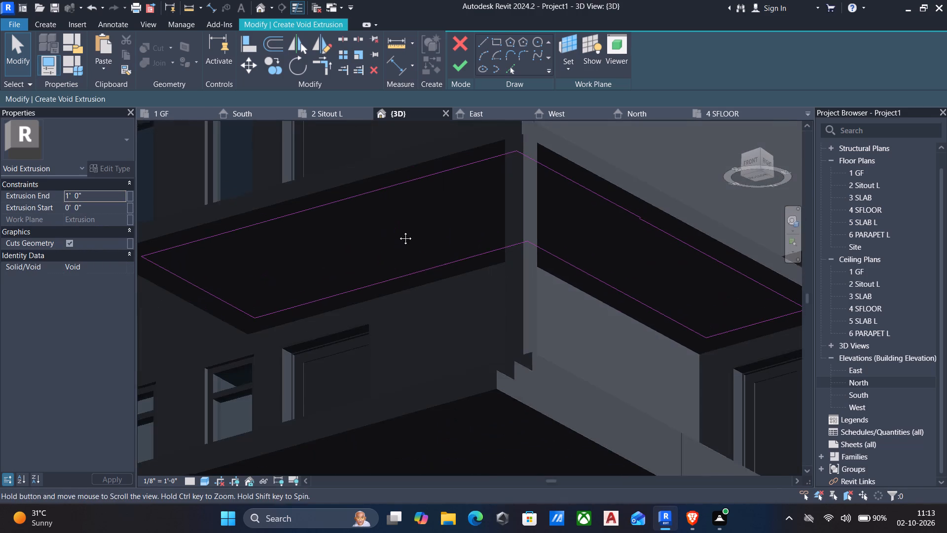
pyautogui.moveTo(398, 231); pyautogui.dragTo(397, 223, button='middle')
pyautogui.moveTo(518, 262); pyautogui.dragTo(390, 282, button='middle')
pyautogui.moveTo(456, 303); pyautogui.dragTo(470, 303, button='middle')
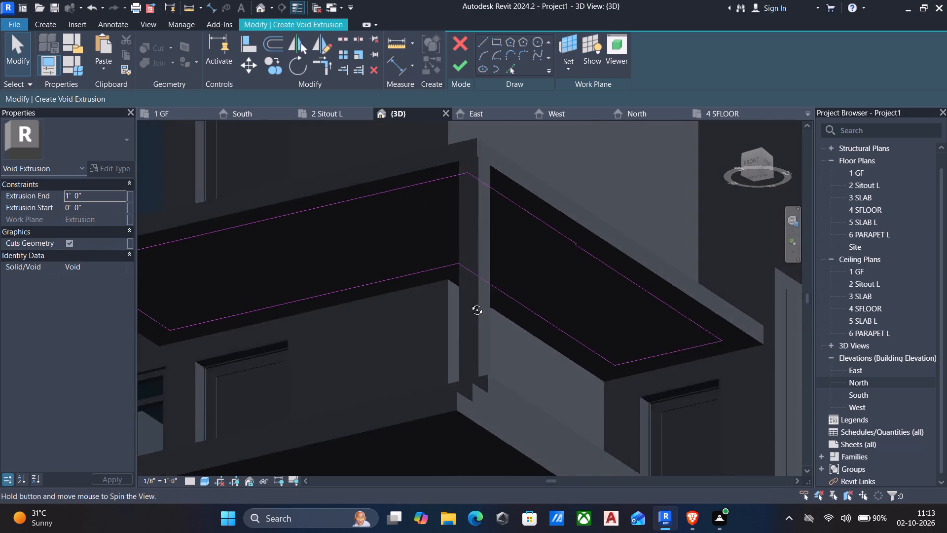
pyautogui.moveTo(470, 303); pyautogui.dragTo(470, 303, button='middle')
pyautogui.scroll(-3, 471, 303)
pyautogui.moveTo(471, 303); pyautogui.dragTo(409, 272, button='middle')
pyautogui.scroll(2, 503, 257)
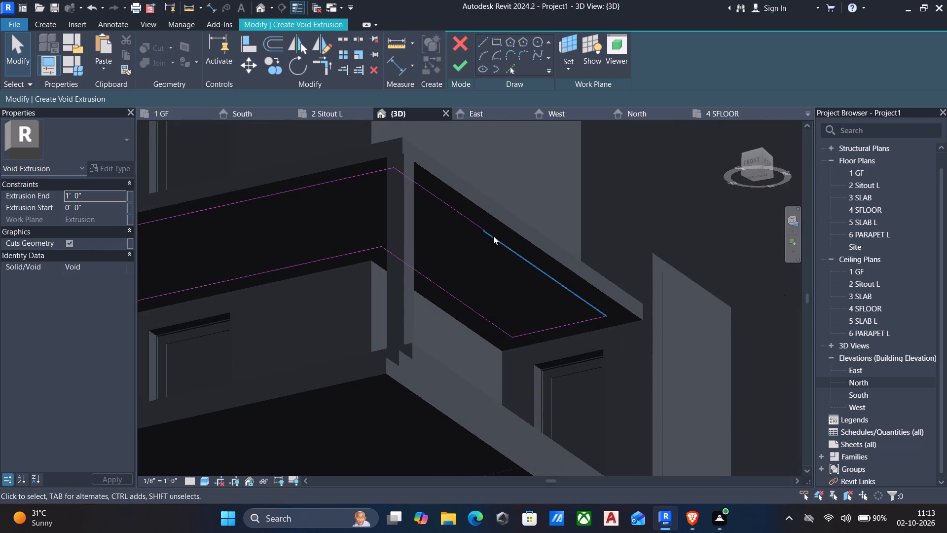
pyautogui.click(493, 236)
pyautogui.press('Delete')
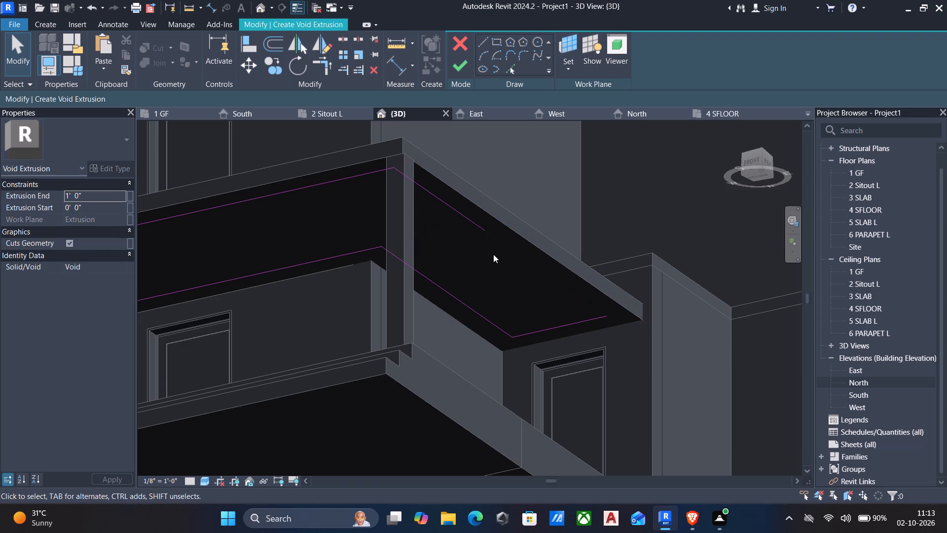
# Extend the remaining outer line to about 16'-4" along the side wing and trim it to a corner with the far end line.
pyautogui.click(486, 230)
pyautogui.moveTo(484, 228); pyautogui.dragTo(522, 258)
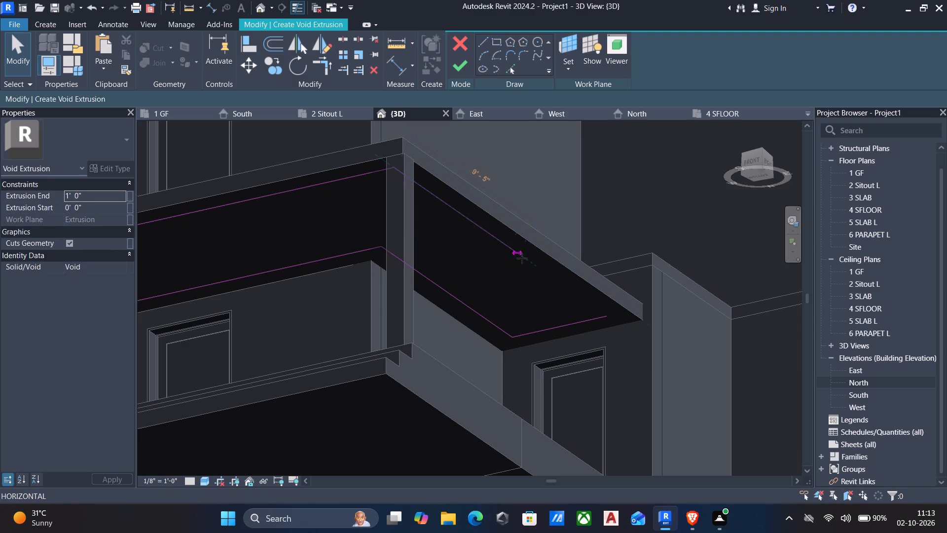
pyautogui.moveTo(522, 258); pyautogui.dragTo(601, 317)
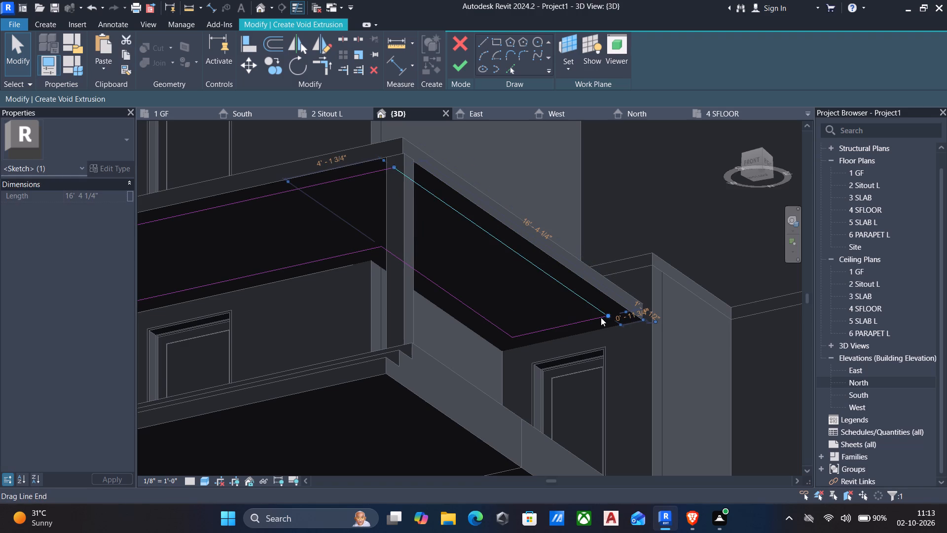
pyautogui.press('Escape')
pyautogui.scroll(9, 593, 313)
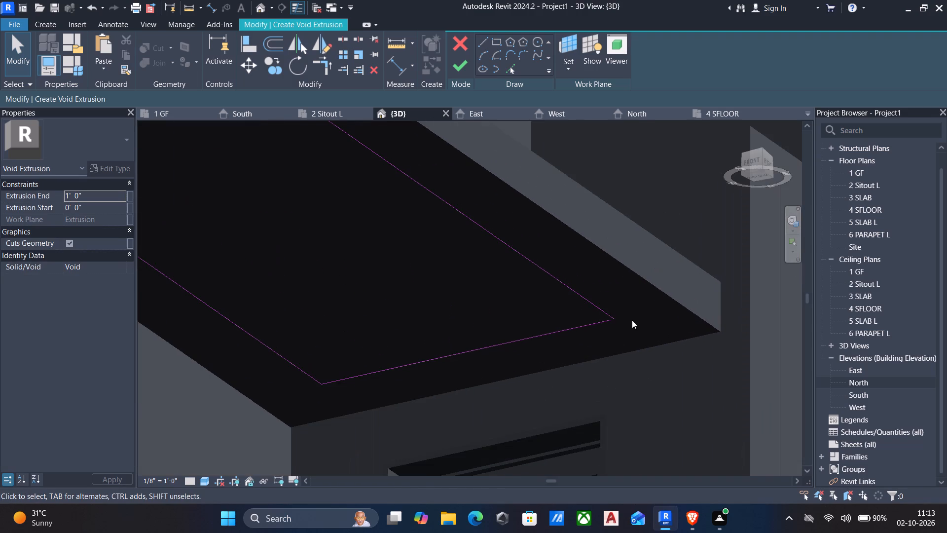
pyautogui.write('tr')
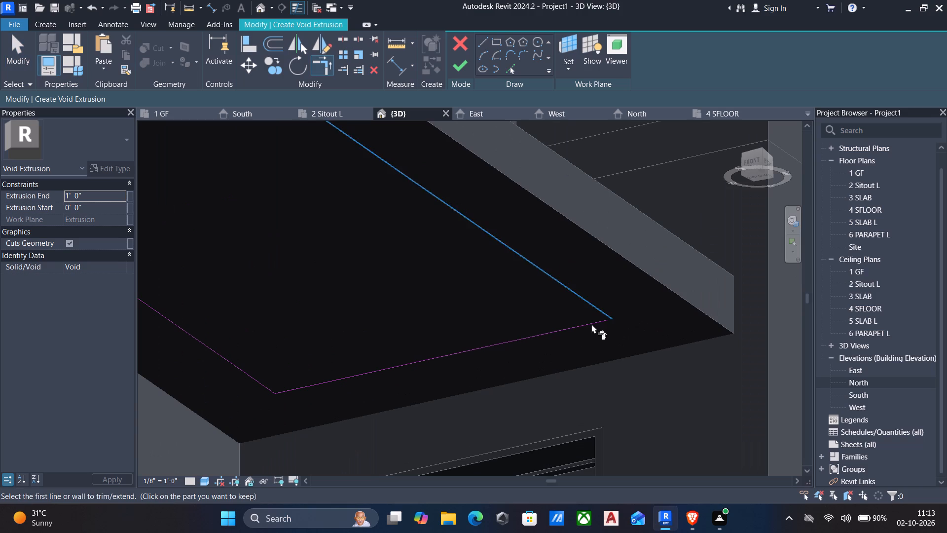
pyautogui.click(591, 324)
pyautogui.click(594, 307)
pyautogui.scroll(-10, 577, 328)
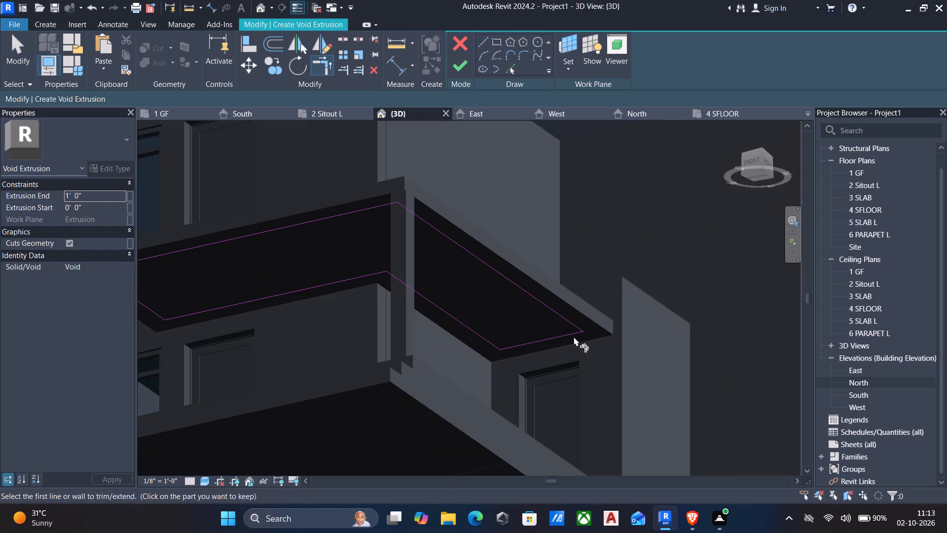
pyautogui.press('Escape')
# Finish the L-shaped sketch as a void extrusion in the porch roof's underside.
pyautogui.scroll(-4, 623, 279)
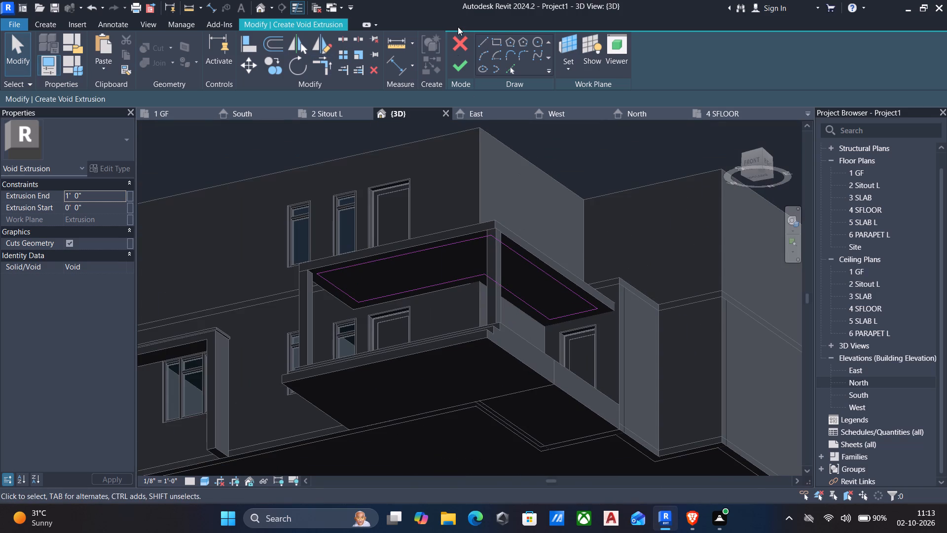
pyautogui.click(459, 70)
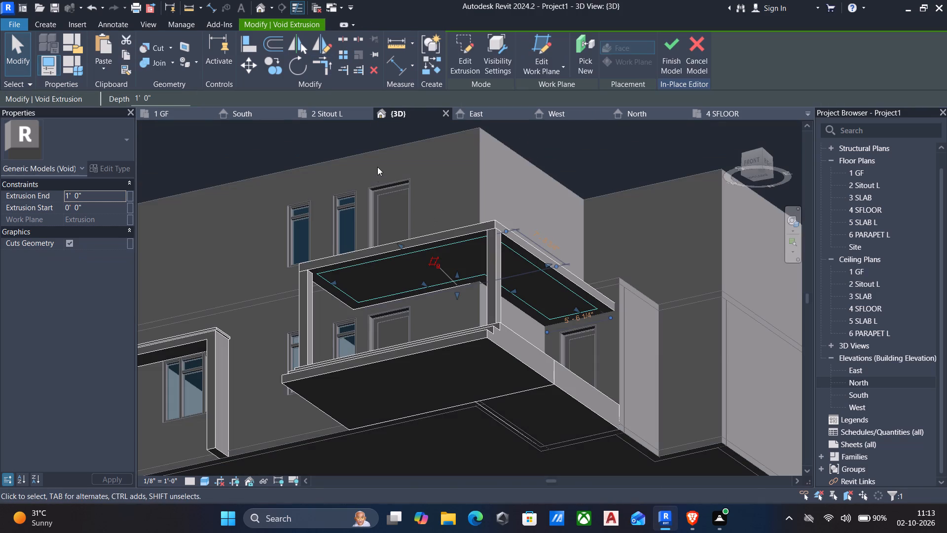
# Set the extrusion end of the L-shaped void in the porch roof to 6".
pyautogui.click(113, 195)
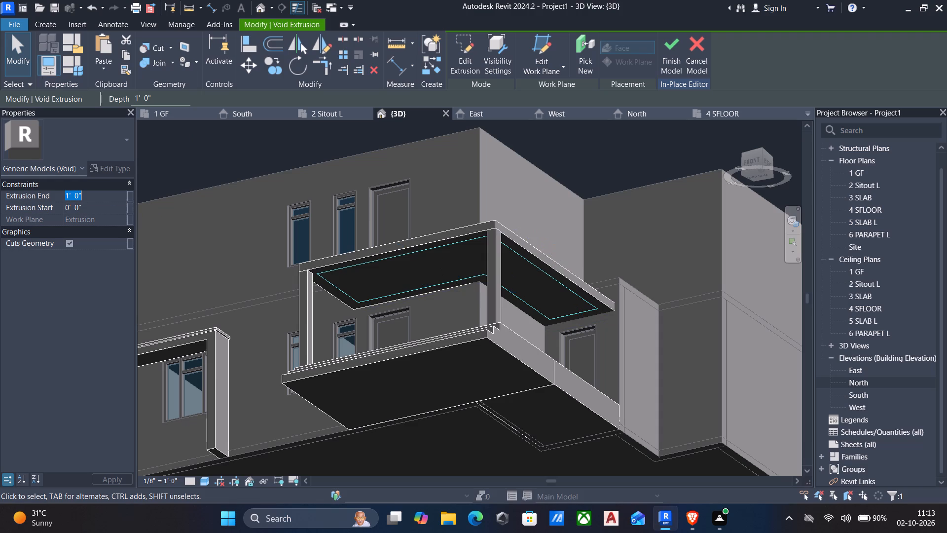
pyautogui.press('6')
pyautogui.hotkey('shift', '"')
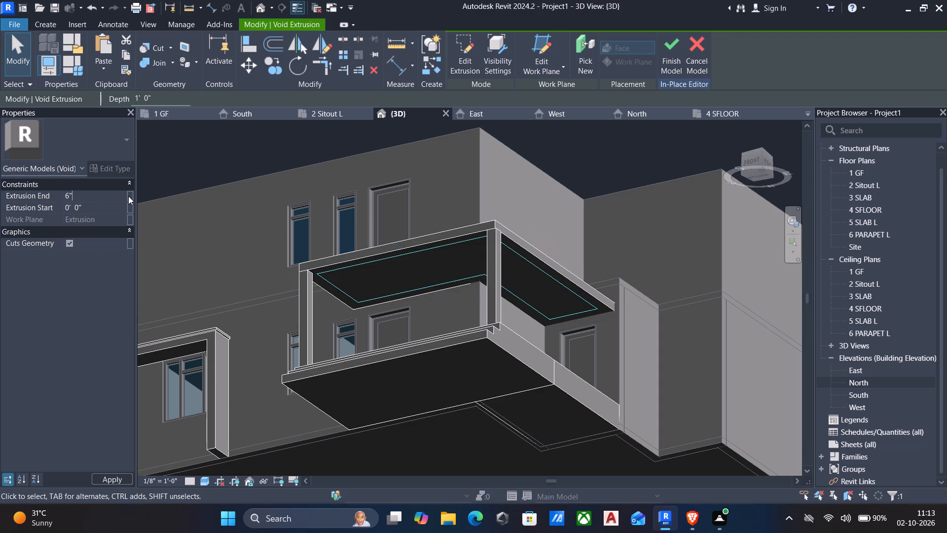
pyautogui.press('Return')
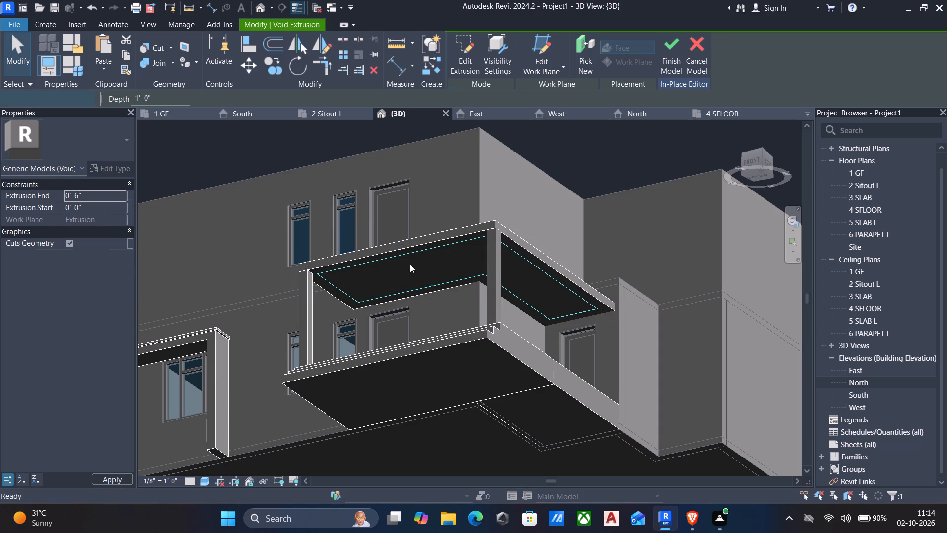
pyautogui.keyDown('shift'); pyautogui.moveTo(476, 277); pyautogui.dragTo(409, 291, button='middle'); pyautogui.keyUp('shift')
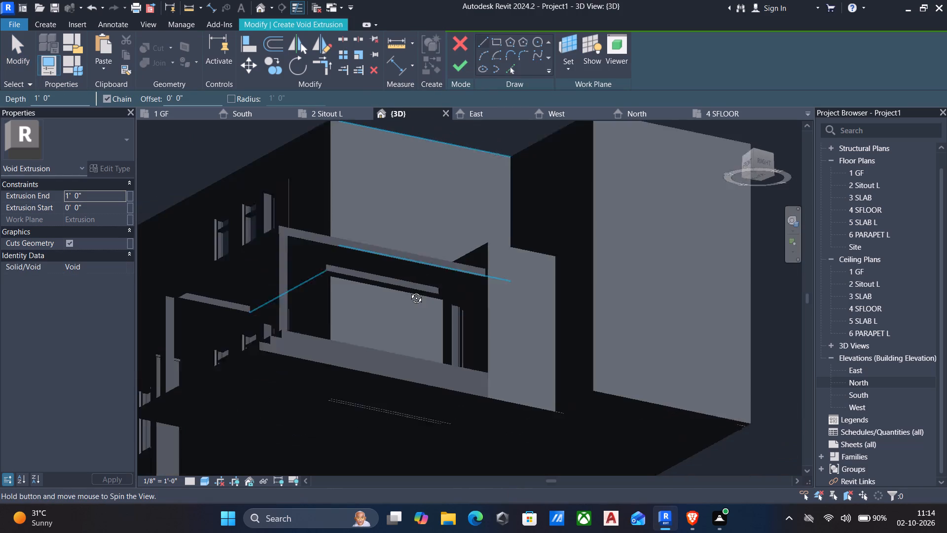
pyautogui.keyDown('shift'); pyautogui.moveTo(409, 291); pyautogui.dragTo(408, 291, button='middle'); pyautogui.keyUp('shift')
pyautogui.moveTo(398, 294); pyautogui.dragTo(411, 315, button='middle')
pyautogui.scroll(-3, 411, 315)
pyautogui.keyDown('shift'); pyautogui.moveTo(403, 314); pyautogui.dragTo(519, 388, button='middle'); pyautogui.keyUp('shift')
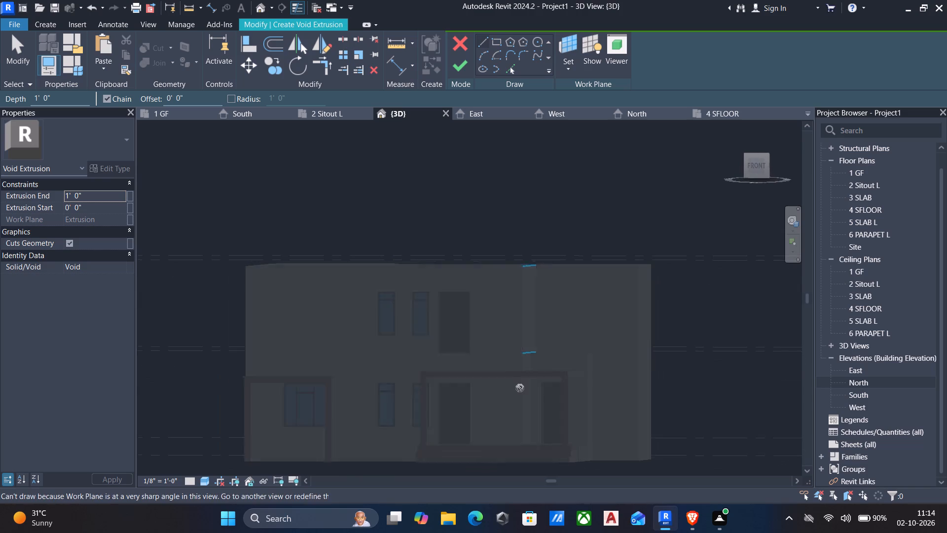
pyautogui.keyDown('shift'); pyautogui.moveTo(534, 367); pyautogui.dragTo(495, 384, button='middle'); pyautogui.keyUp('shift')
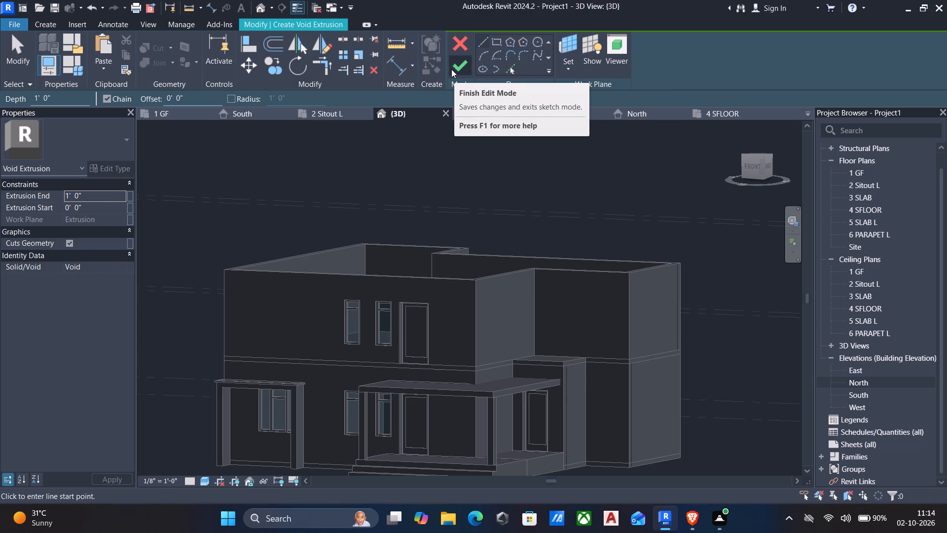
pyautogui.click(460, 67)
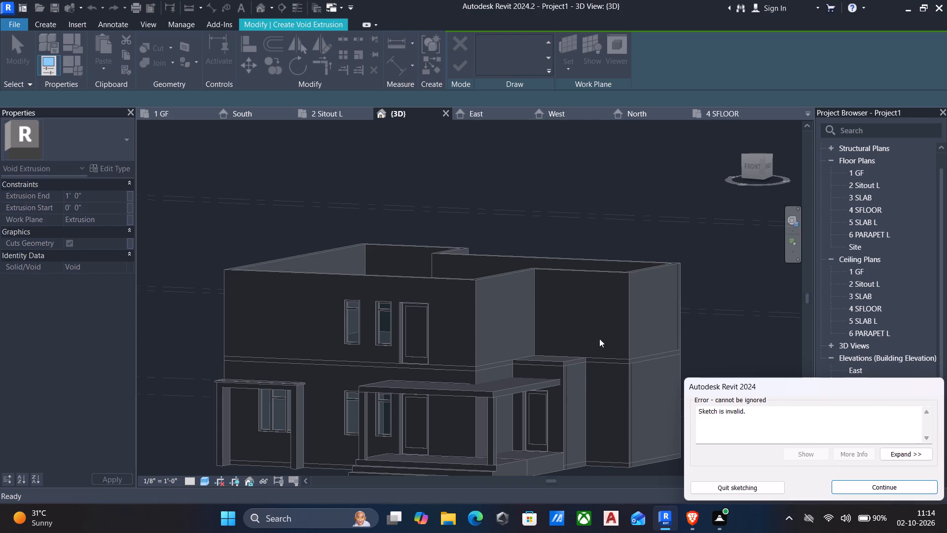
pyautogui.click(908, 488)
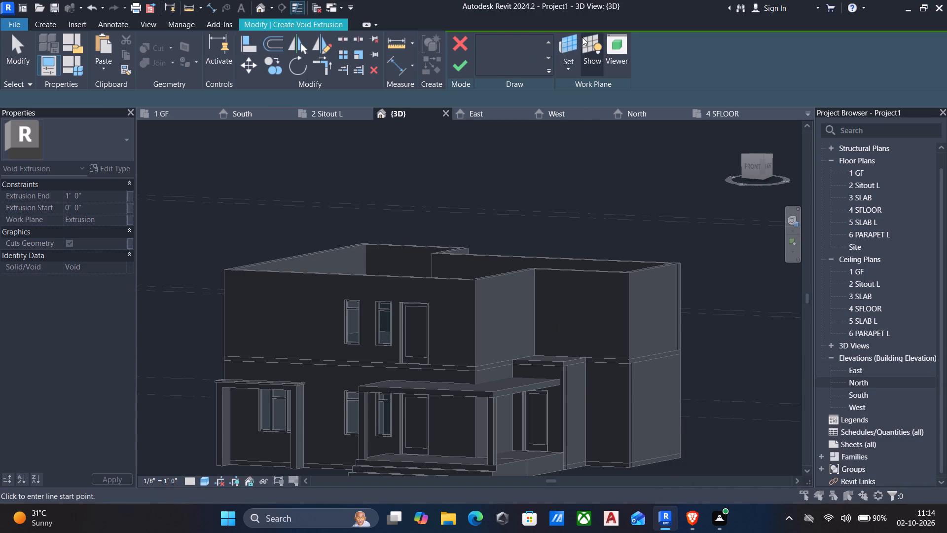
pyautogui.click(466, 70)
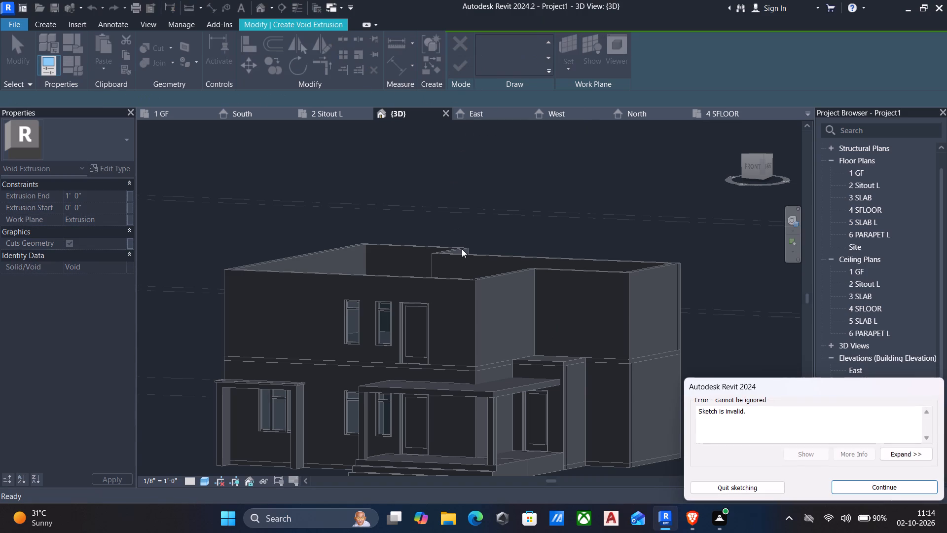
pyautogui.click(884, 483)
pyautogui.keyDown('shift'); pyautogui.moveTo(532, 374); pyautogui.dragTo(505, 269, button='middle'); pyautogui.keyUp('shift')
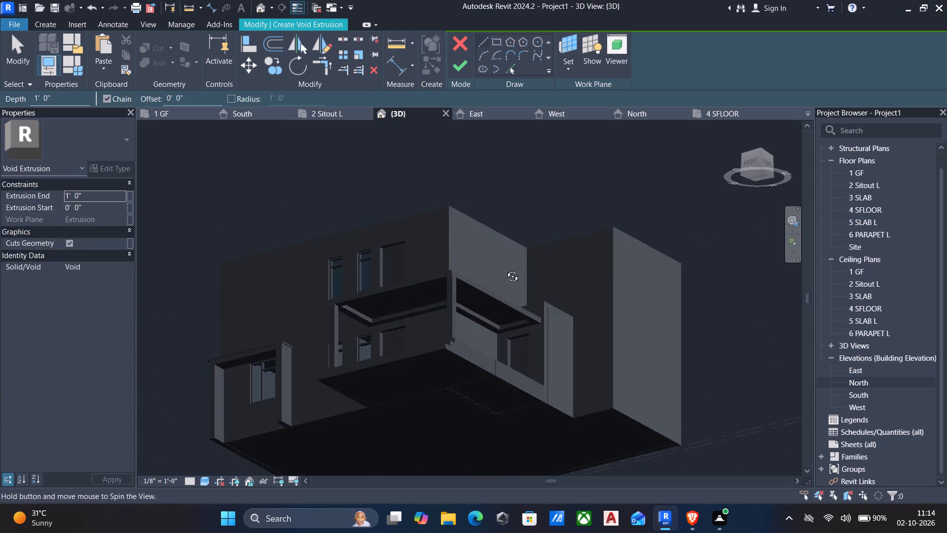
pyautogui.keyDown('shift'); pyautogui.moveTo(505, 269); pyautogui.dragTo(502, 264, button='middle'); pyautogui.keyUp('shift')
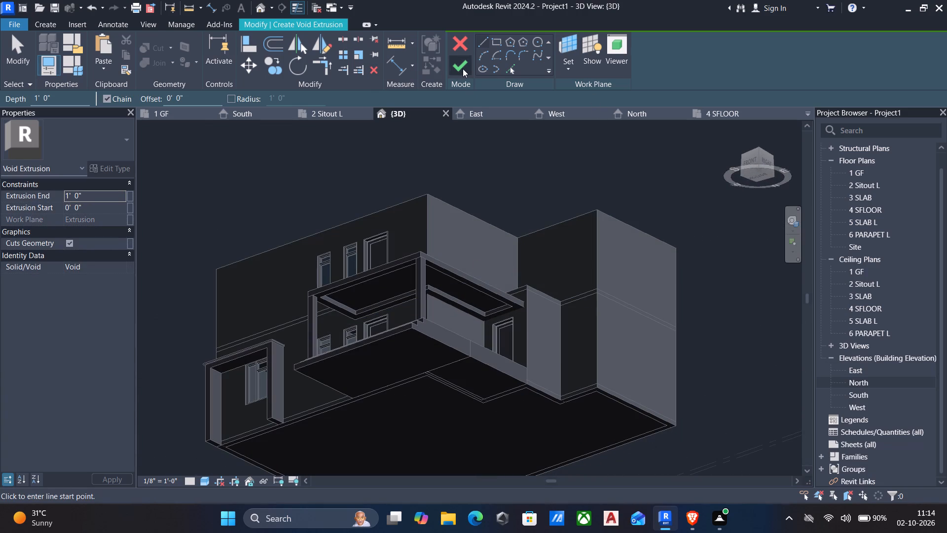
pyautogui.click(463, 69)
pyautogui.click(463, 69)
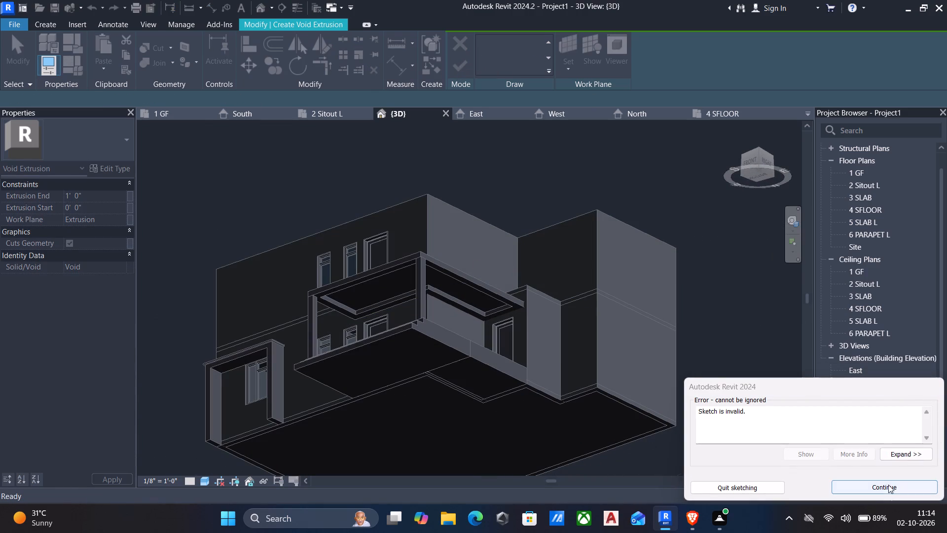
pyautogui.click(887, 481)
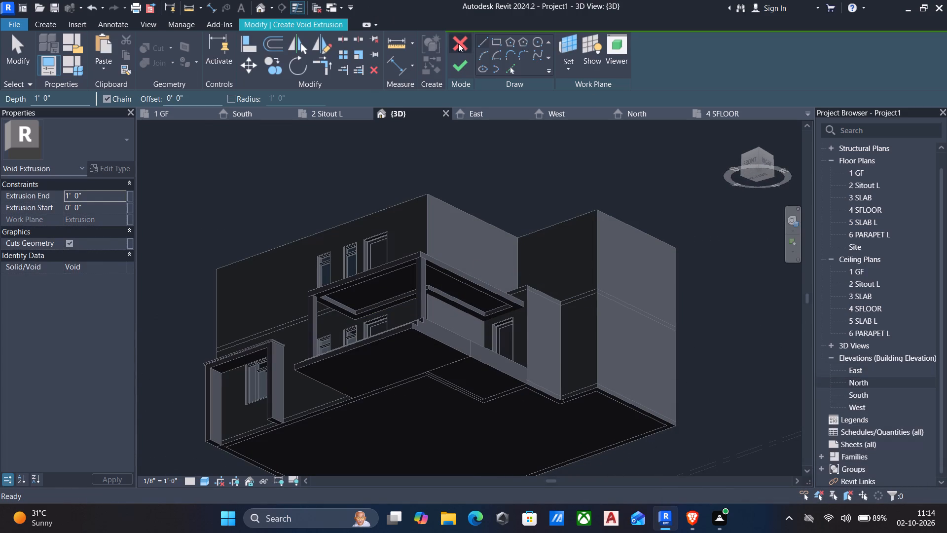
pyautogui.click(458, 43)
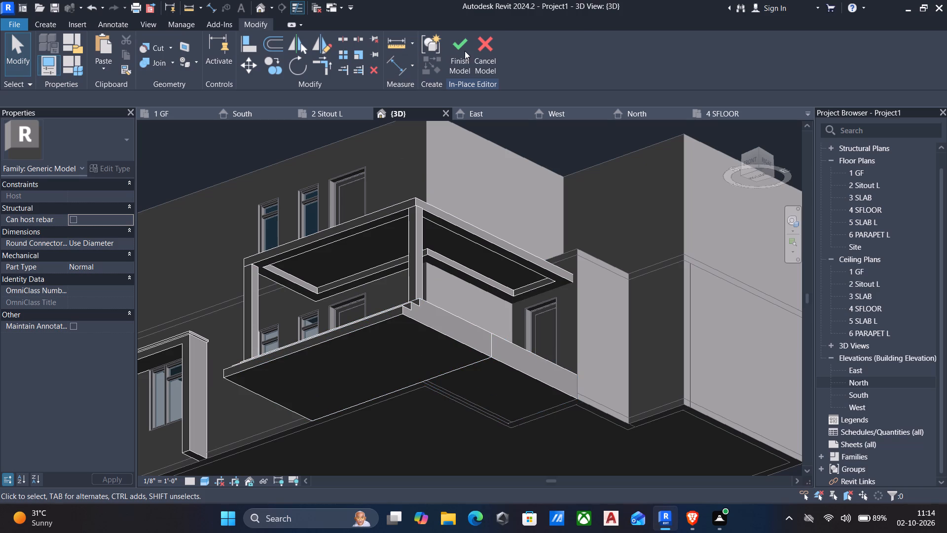
# Finish the in-place porch model with its recessed roof.
pyautogui.click(465, 51)
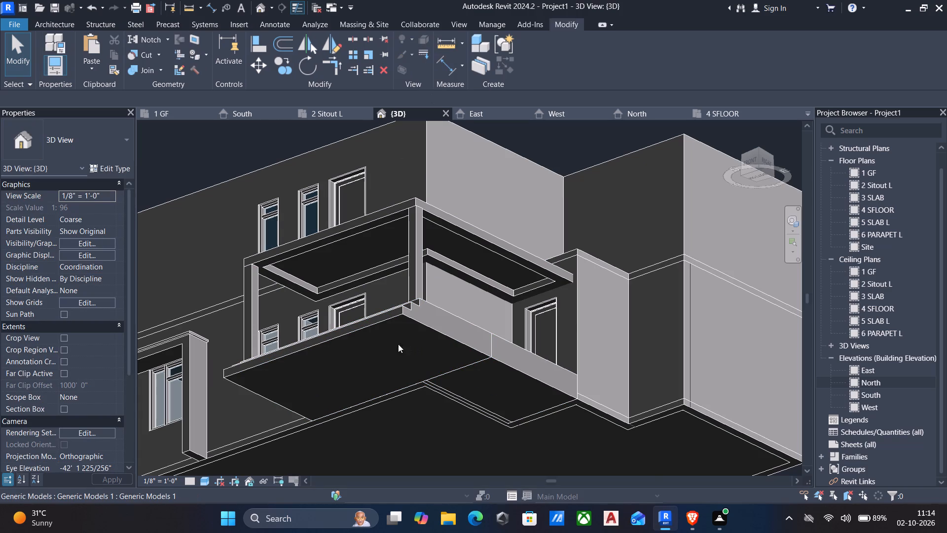
# Edit the porch model in place and stretch the roof void's inner side-wing edge outward past the roof's house-side edge.
pyautogui.scroll(-1, 381, 339)
pyautogui.keyDown('shift'); pyautogui.moveTo(366, 308); pyautogui.dragTo(448, 374, button='middle'); pyautogui.keyUp('shift')
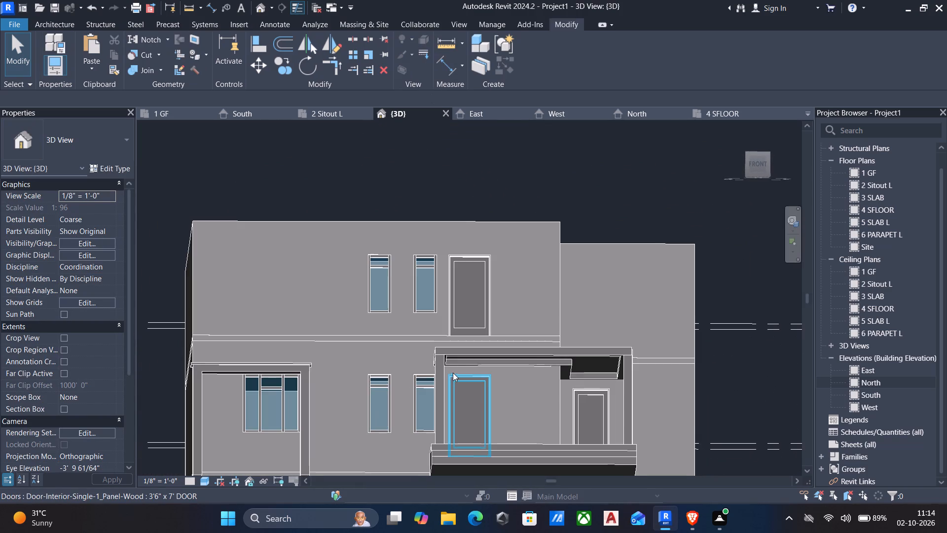
pyautogui.moveTo(454, 364); pyautogui.dragTo(432, 326, button='middle')
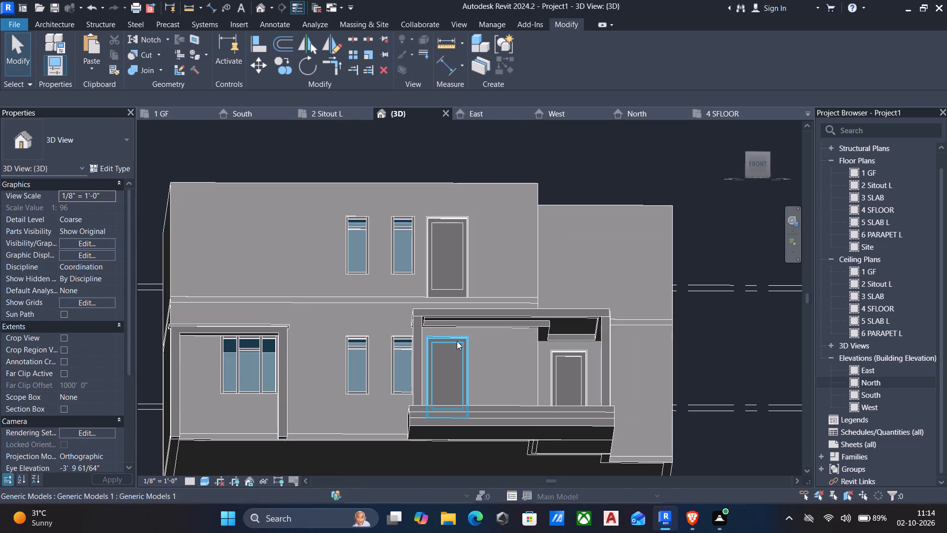
pyautogui.click(465, 322)
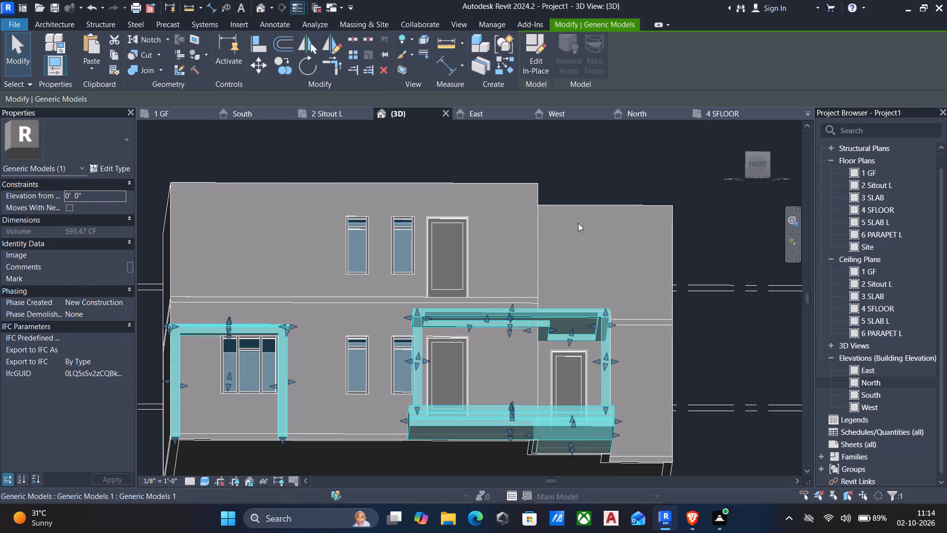
pyautogui.click(533, 38)
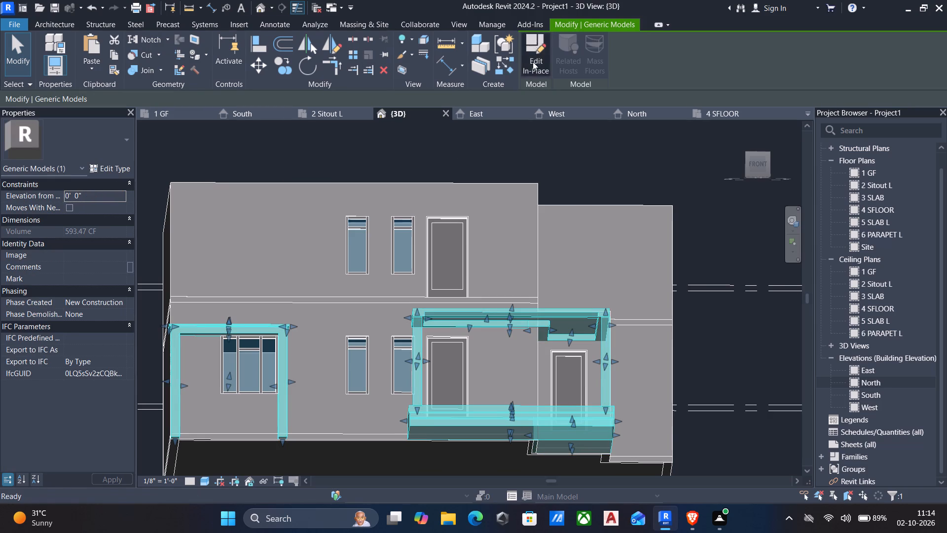
pyautogui.scroll(-1, 502, 291)
pyautogui.click(511, 321)
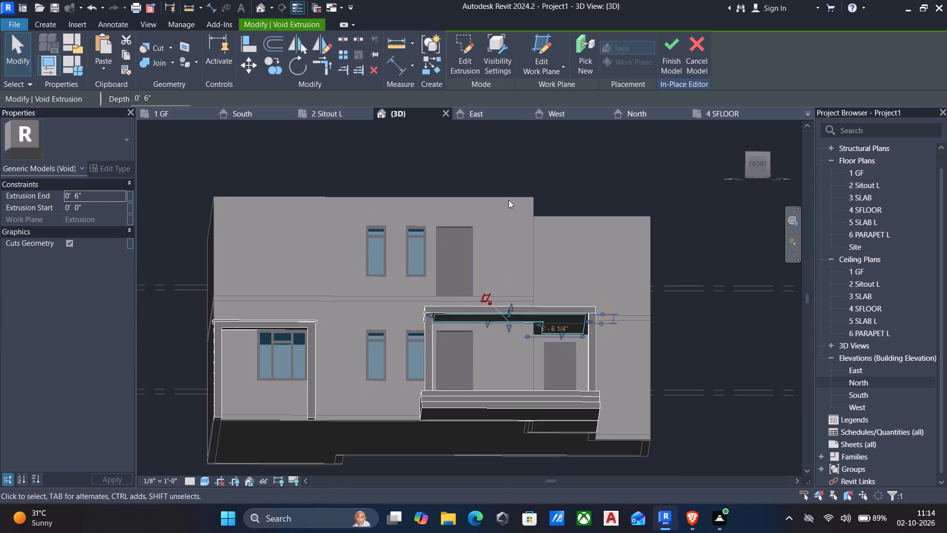
pyautogui.moveTo(513, 205); pyautogui.dragTo(477, 214, button='middle')
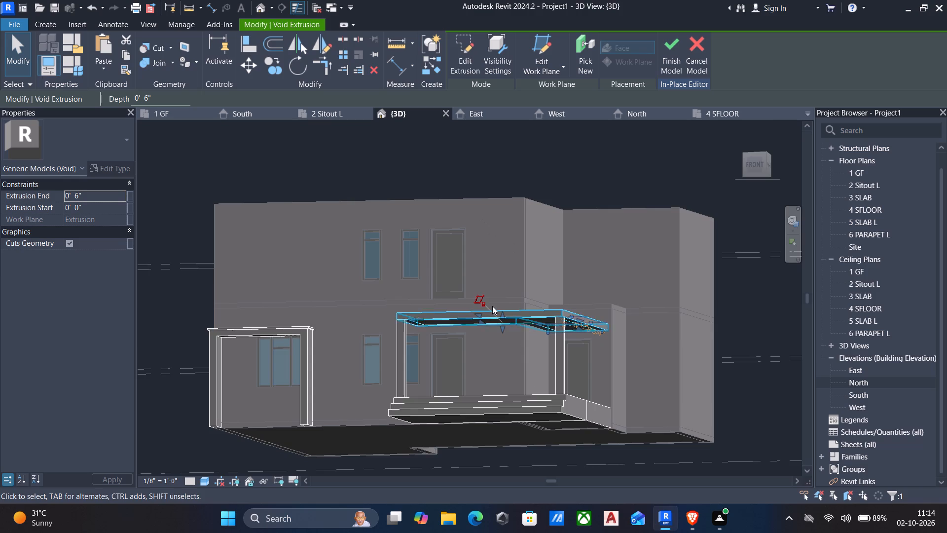
pyautogui.scroll(5, 492, 306)
pyautogui.scroll(2, 525, 440)
pyautogui.scroll(-4, 528, 437)
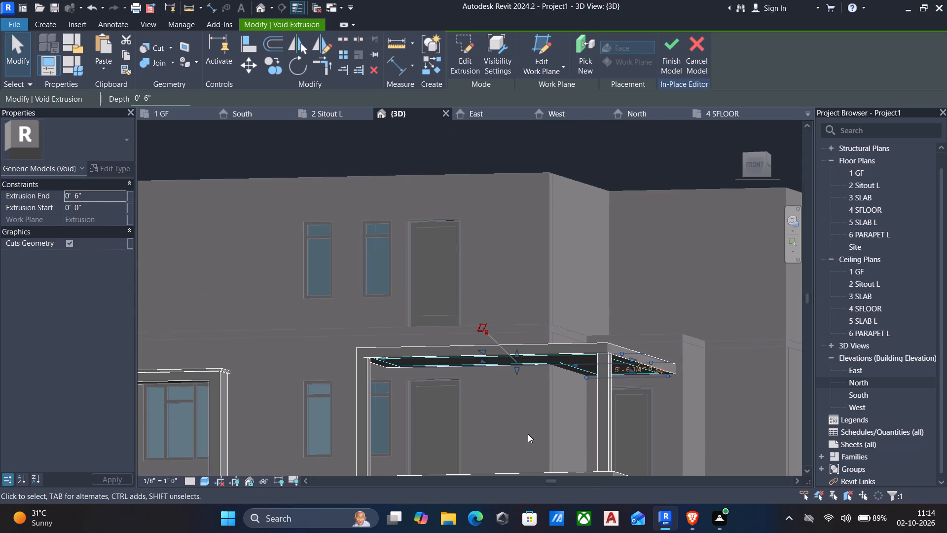
pyautogui.moveTo(528, 434); pyautogui.dragTo(352, 408, button='middle')
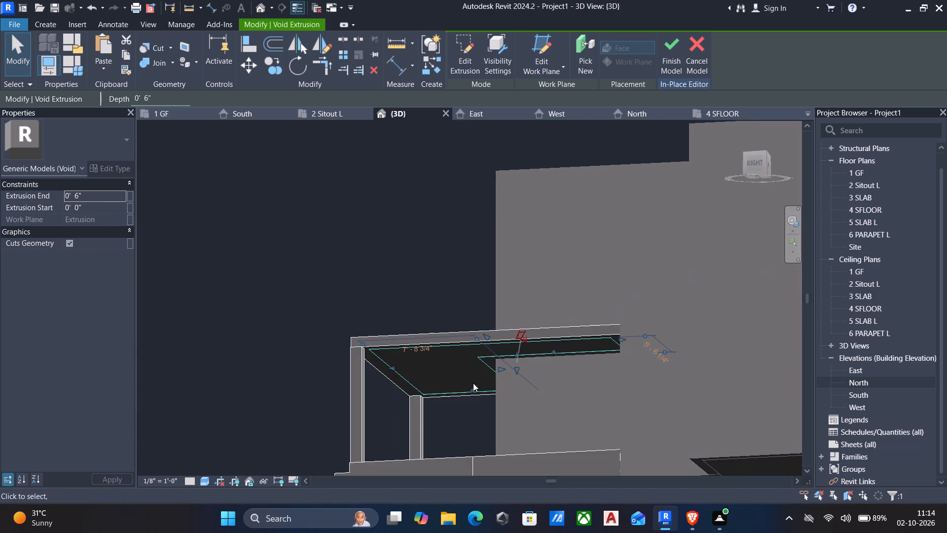
pyautogui.scroll(5, 541, 383)
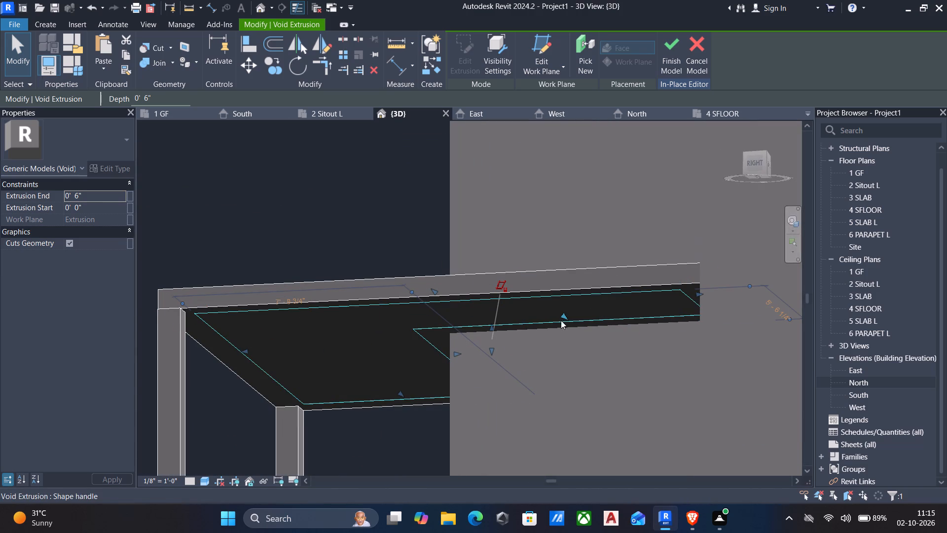
pyautogui.moveTo(563, 316); pyautogui.dragTo(581, 331)
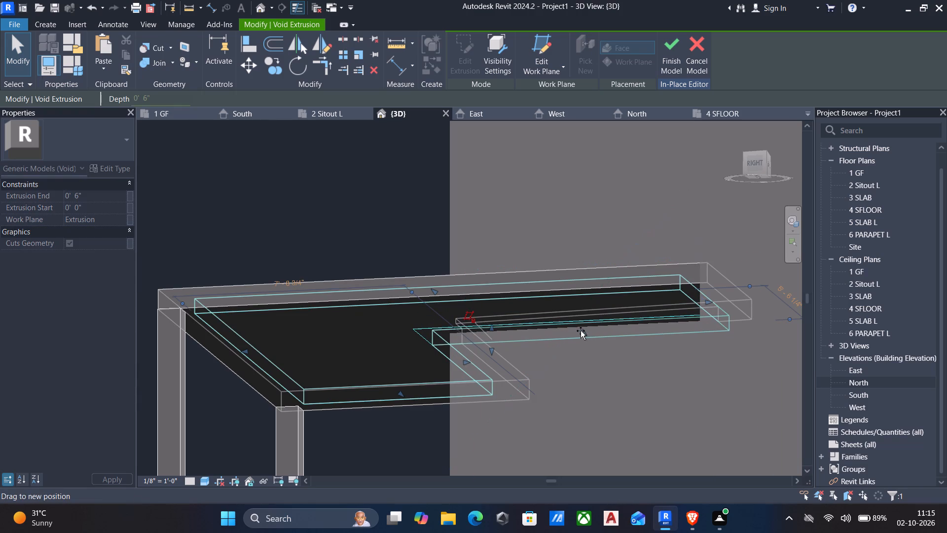
pyautogui.moveTo(581, 331); pyautogui.dragTo(589, 343)
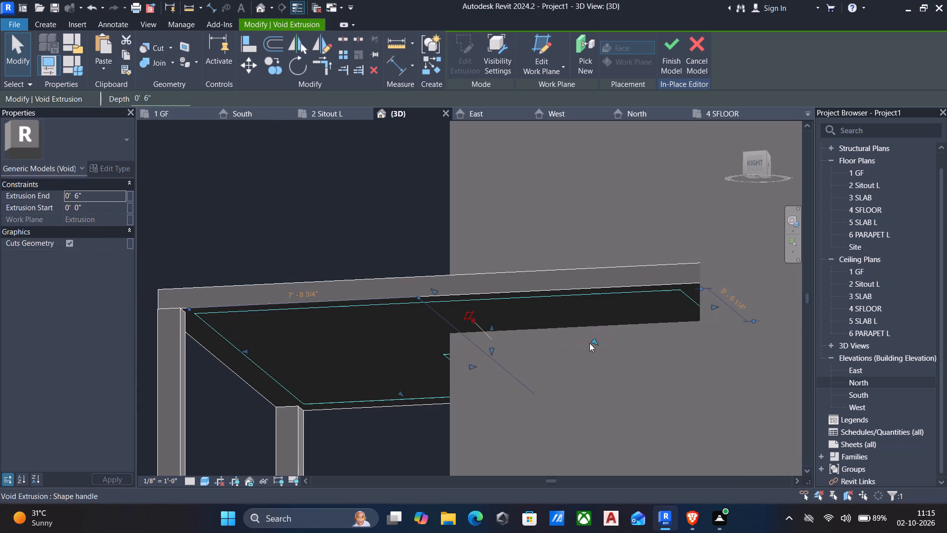
# Stretch the void's inner edge along the front wing past the roof's house-side edge.
pyautogui.scroll(-3, 609, 395)
pyautogui.keyDown('shift'); pyautogui.moveTo(576, 393); pyautogui.dragTo(692, 421, button='middle'); pyautogui.keyUp('shift')
pyautogui.scroll(2, 575, 405)
pyautogui.scroll(1, 453, 384)
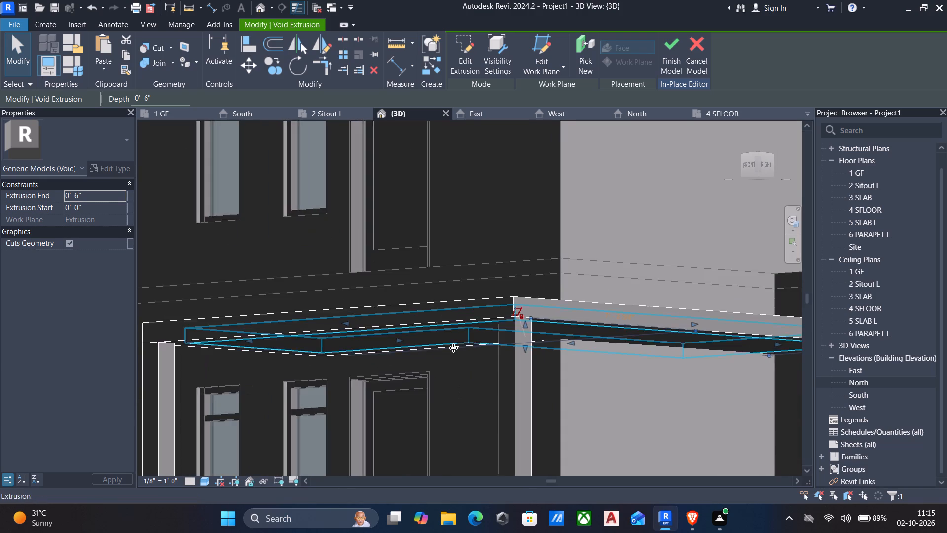
pyautogui.scroll(-3, 453, 348)
pyautogui.moveTo(453, 384); pyautogui.dragTo(451, 328, button='middle')
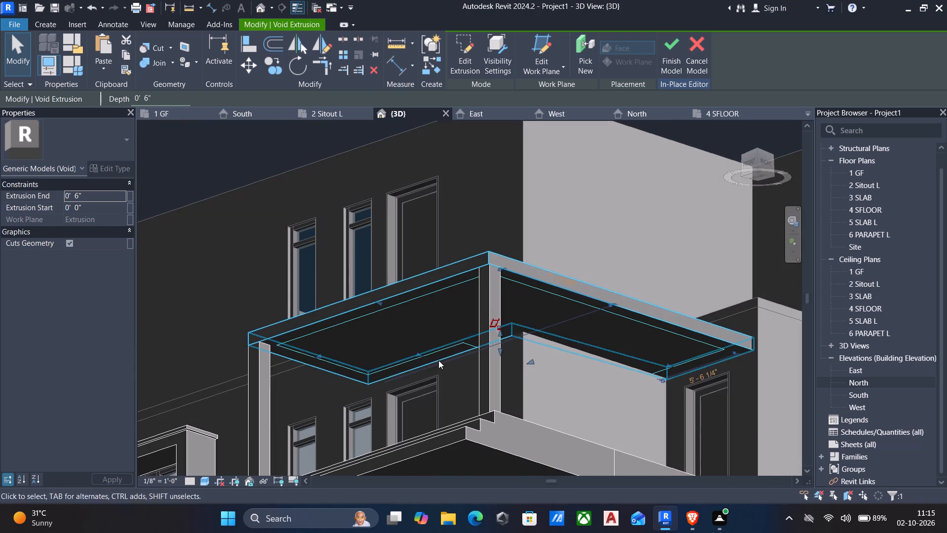
pyautogui.click(434, 353)
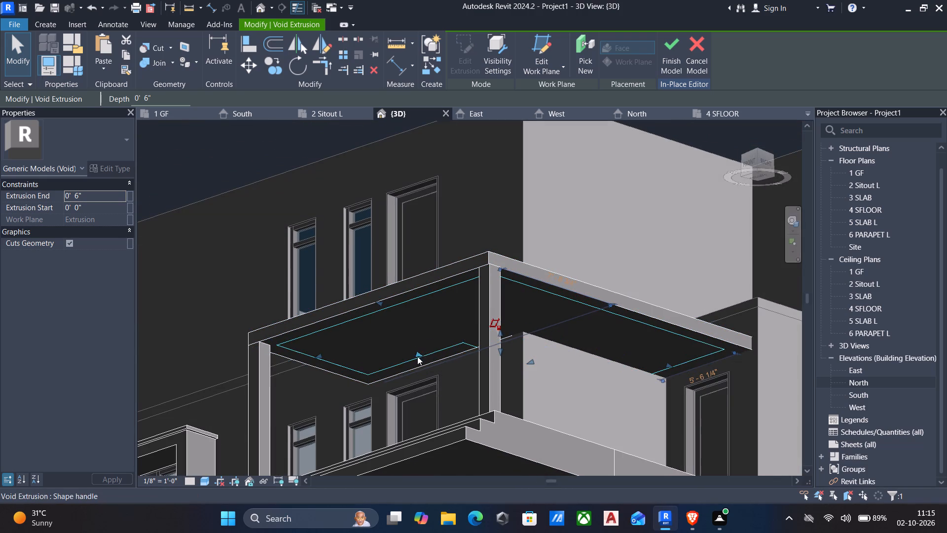
pyautogui.moveTo(416, 356); pyautogui.dragTo(451, 367)
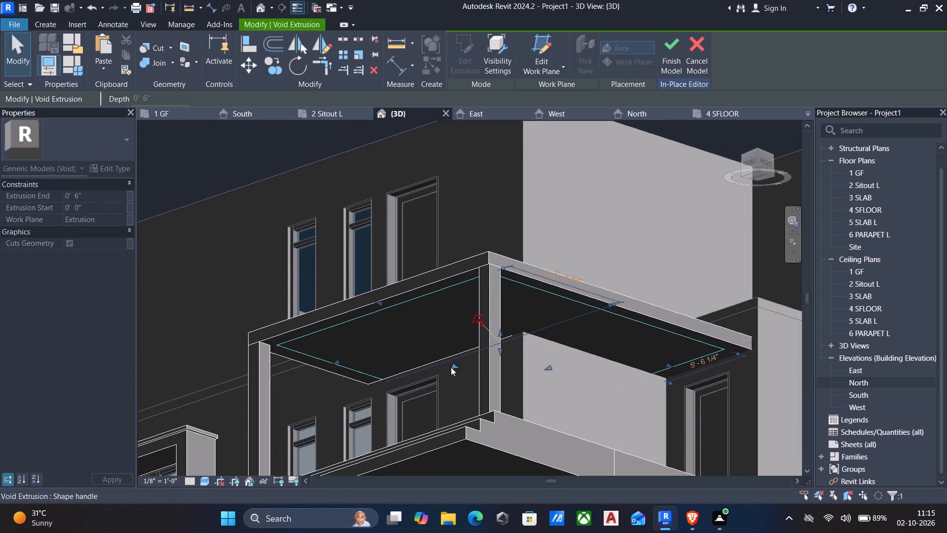
pyautogui.press('Escape')
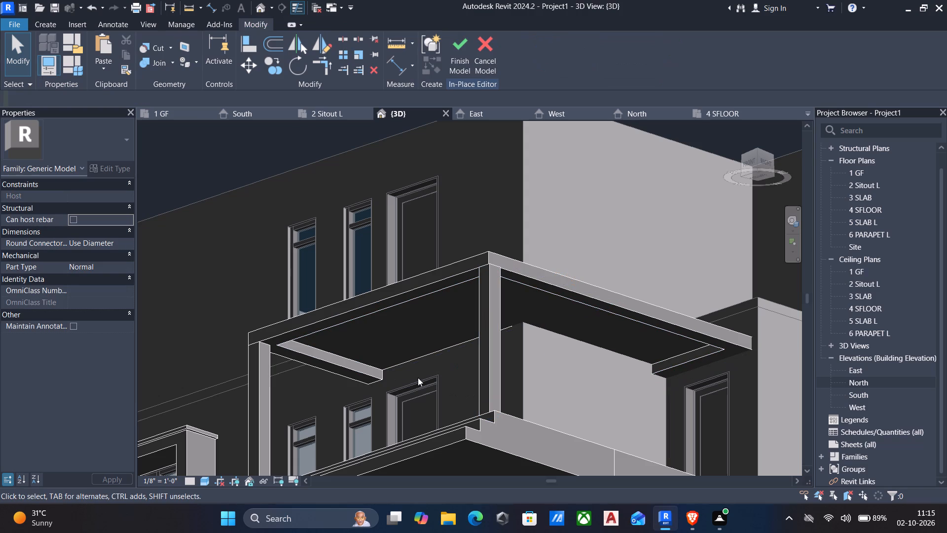
# Finish the in-place model with the widened roof recess and view the porch from several sides.
pyautogui.scroll(-2, 450, 376)
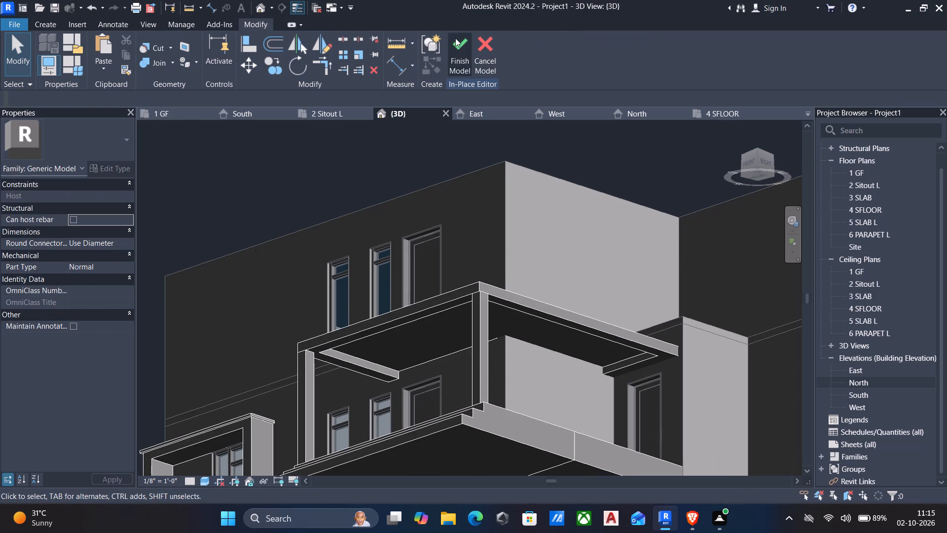
pyautogui.click(455, 38)
pyautogui.scroll(-5, 419, 215)
pyautogui.keyDown('shift'); pyautogui.moveTo(433, 299); pyautogui.dragTo(437, 304, button='middle'); pyautogui.keyUp('shift')
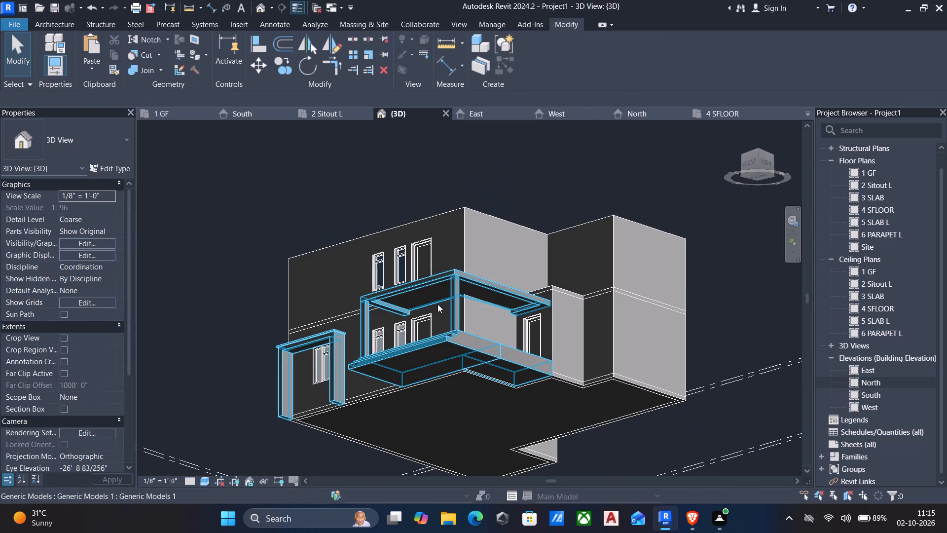
pyautogui.keyDown('shift'); pyautogui.moveTo(438, 305); pyautogui.dragTo(587, 341, button='middle'); pyautogui.keyUp('shift')
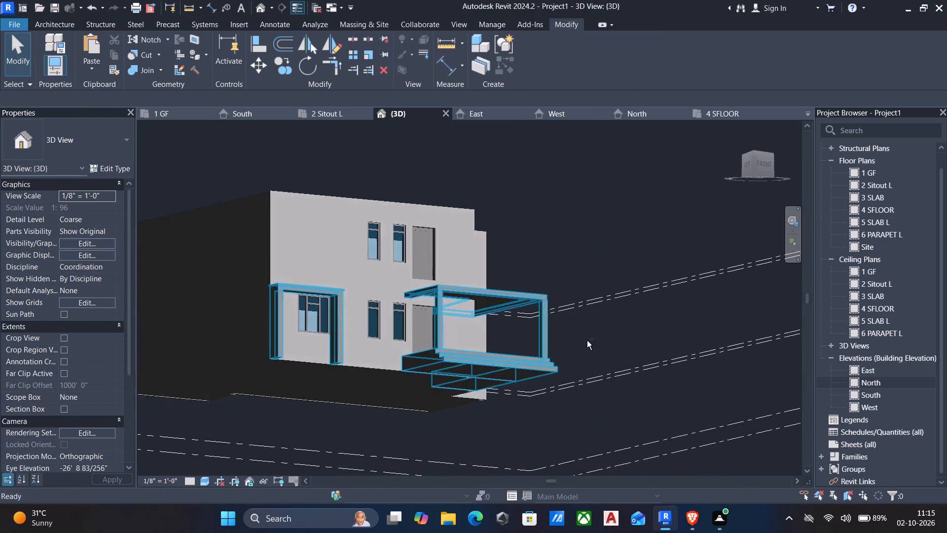
pyautogui.scroll(-2, 379, 343)
pyautogui.keyDown('shift'); pyautogui.moveTo(563, 349); pyautogui.dragTo(312, 344, button='middle'); pyautogui.keyUp('shift')
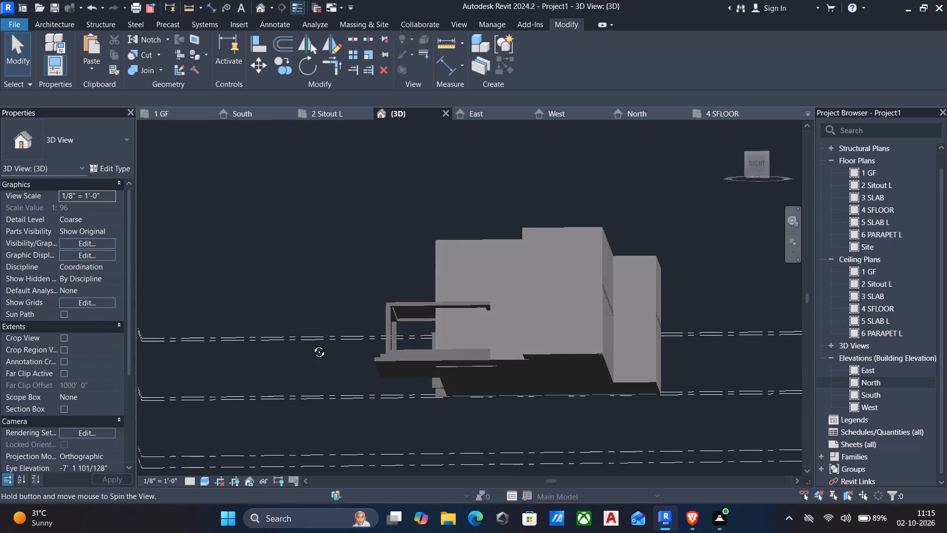
# Edit the porch model in place, stretch the roof void's end edge on the side wing past the roof beside the door wall, and finish the model.
pyautogui.keyDown('shift'); pyautogui.moveTo(312, 344); pyautogui.dragTo(459, 334, button='middle'); pyautogui.keyUp('shift')
pyautogui.scroll(4, 467, 328)
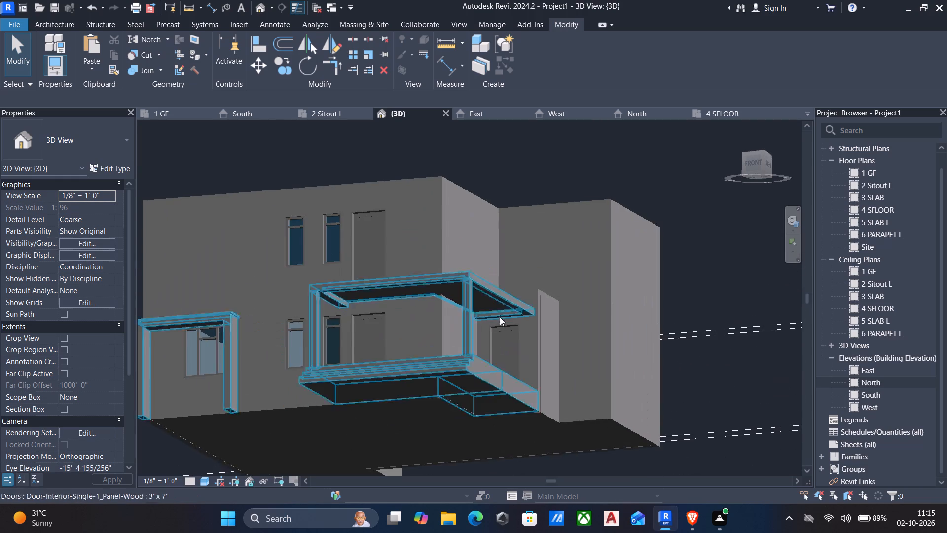
pyautogui.click(501, 314)
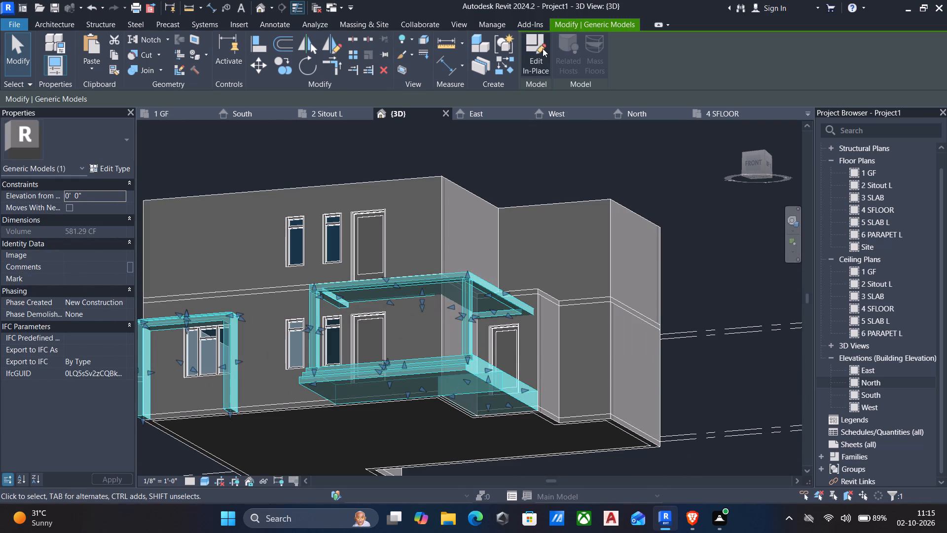
pyautogui.click(543, 48)
pyautogui.scroll(4, 487, 362)
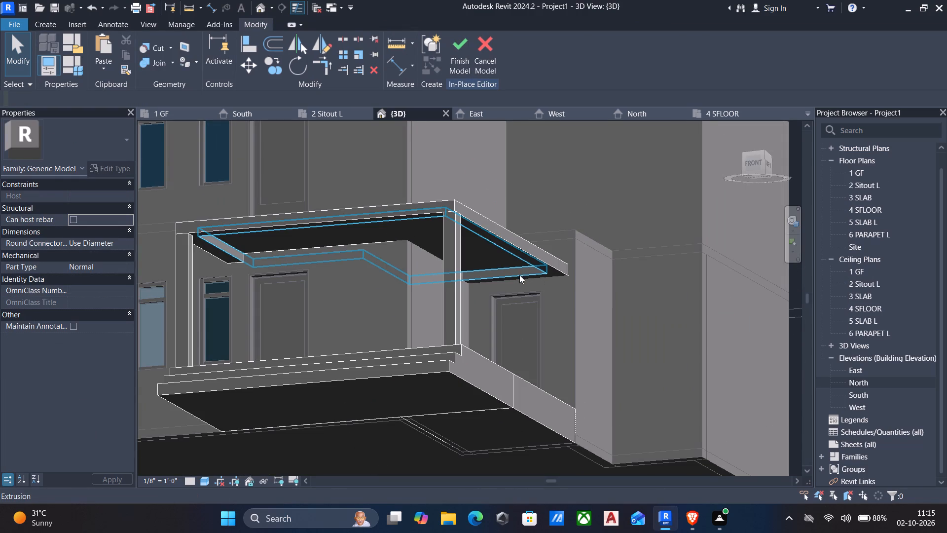
pyautogui.click(518, 275)
pyautogui.scroll(5, 480, 283)
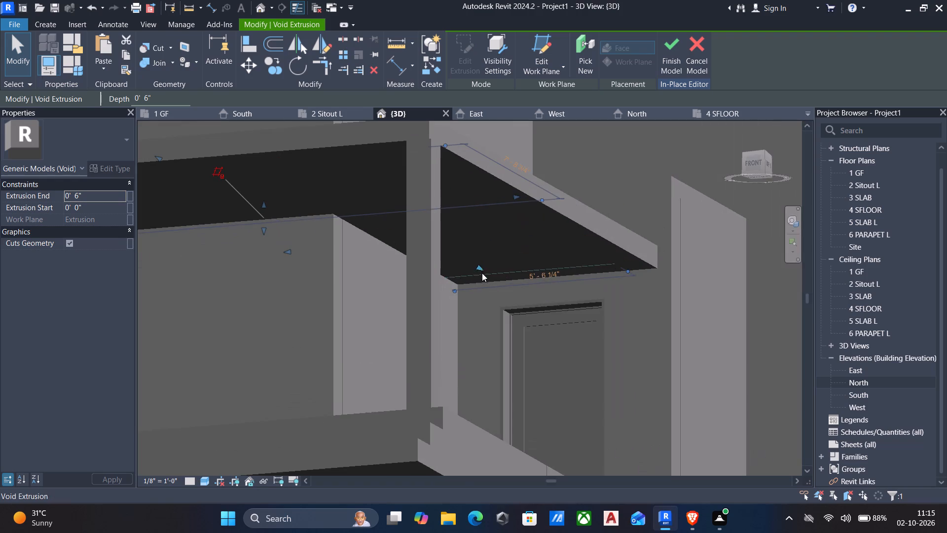
pyautogui.moveTo(482, 268); pyautogui.dragTo(518, 289)
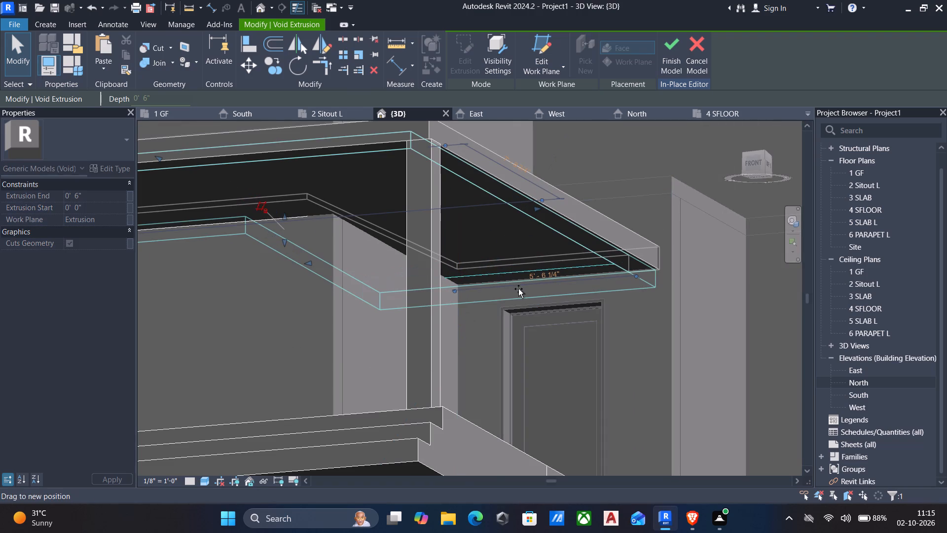
pyautogui.moveTo(518, 289); pyautogui.dragTo(519, 289)
pyautogui.press('Escape')
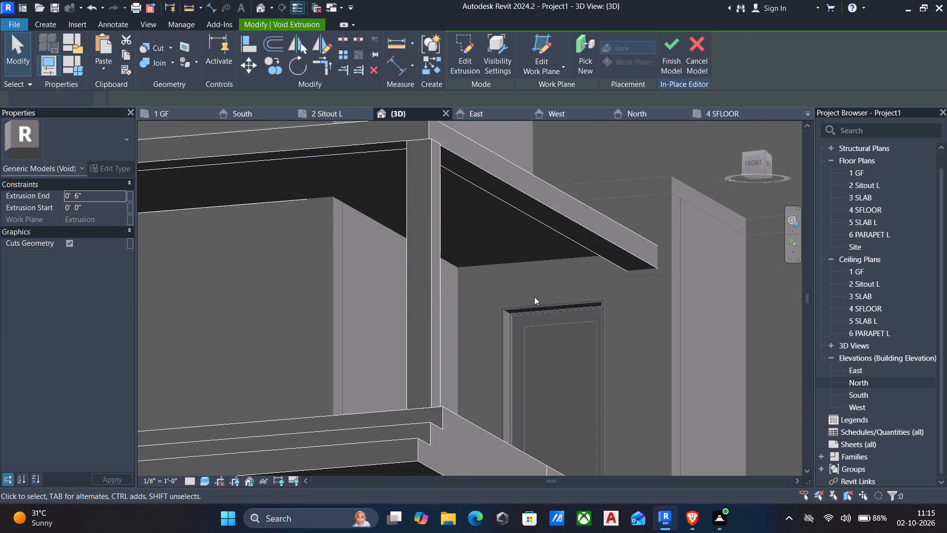
pyautogui.click(463, 42)
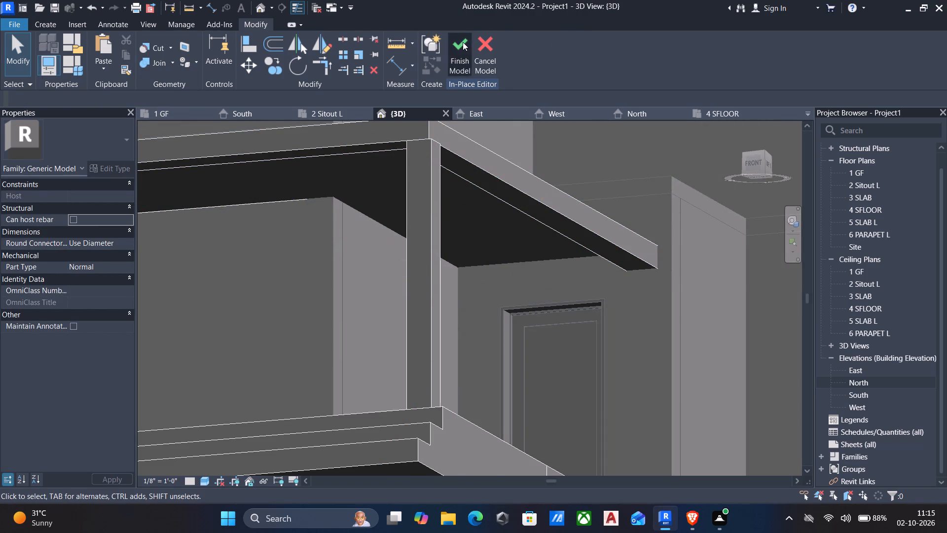
# Examine the porch roof's recess from below and the whole porch from the front and sides.
pyautogui.scroll(-4, 388, 212)
pyautogui.moveTo(370, 252); pyautogui.dragTo(423, 275, button='middle')
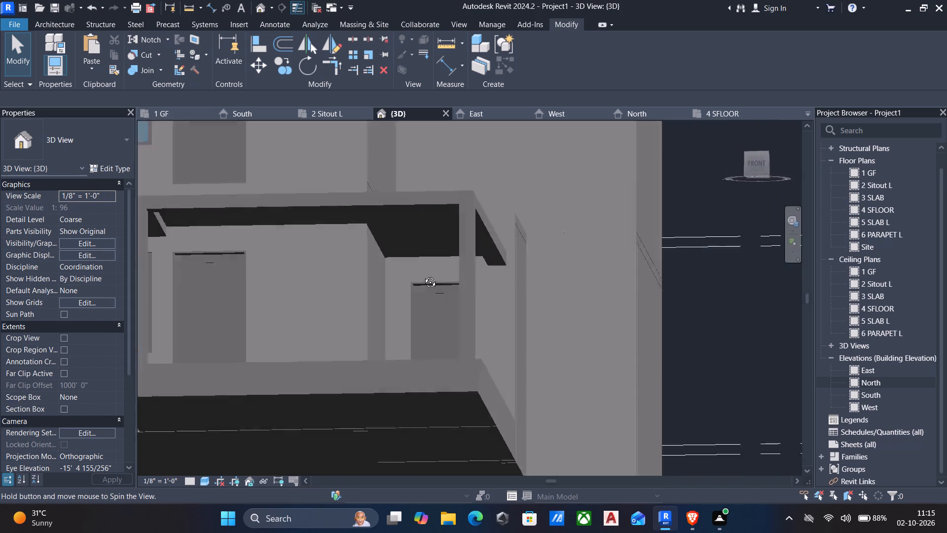
pyautogui.moveTo(423, 275); pyautogui.dragTo(492, 228, button='middle')
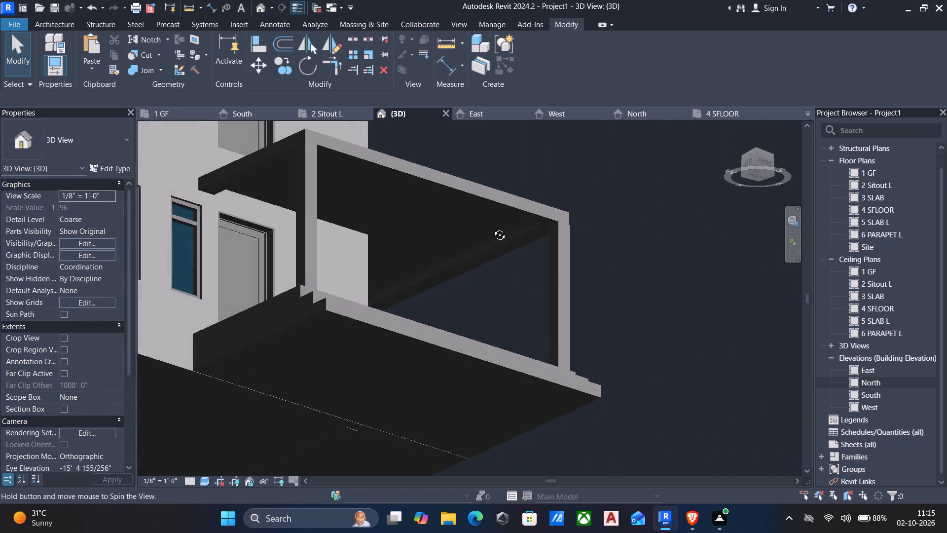
pyautogui.moveTo(492, 228); pyautogui.dragTo(264, 277, button='middle')
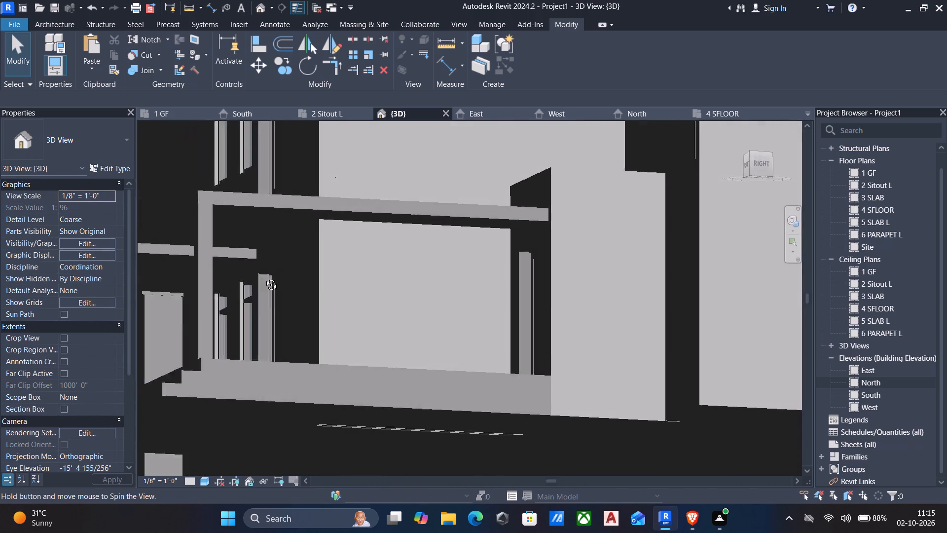
pyautogui.moveTo(264, 277); pyautogui.dragTo(240, 257, button='middle')
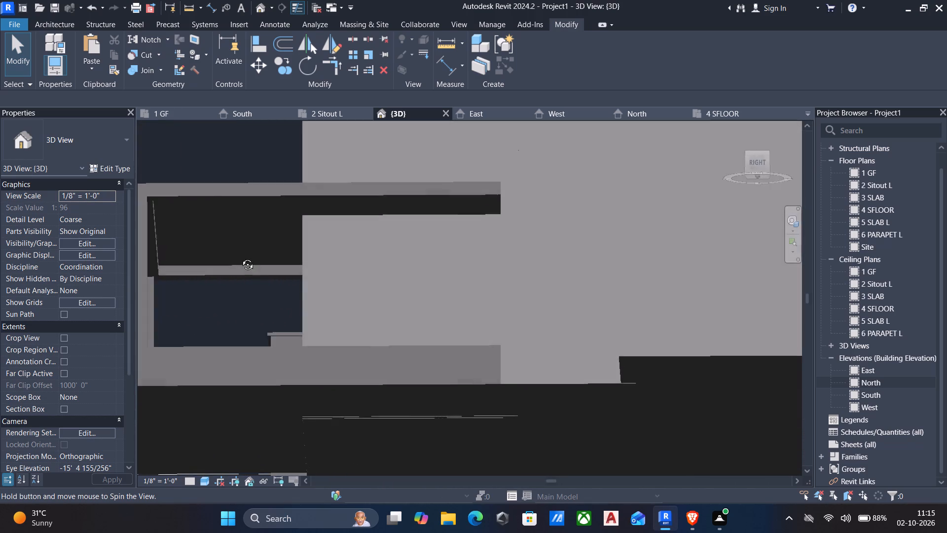
pyautogui.moveTo(240, 257); pyautogui.dragTo(225, 267, button='middle')
pyautogui.keyDown('shift'); pyautogui.moveTo(258, 252); pyautogui.dragTo(280, 246); pyautogui.keyUp('shift')
pyautogui.scroll(5, 204, 277)
pyautogui.scroll(-3, 365, 271)
pyautogui.moveTo(344, 282); pyautogui.dragTo(527, 262, button='middle')
pyautogui.scroll(-1, 475, 266)
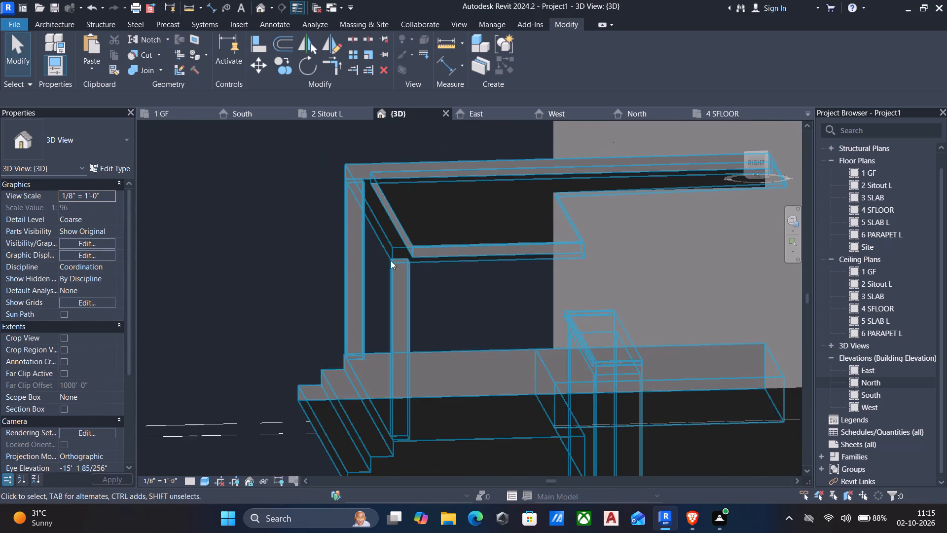
pyautogui.scroll(6, 385, 258)
pyautogui.scroll(3, 259, 282)
pyautogui.scroll(-4, 260, 283)
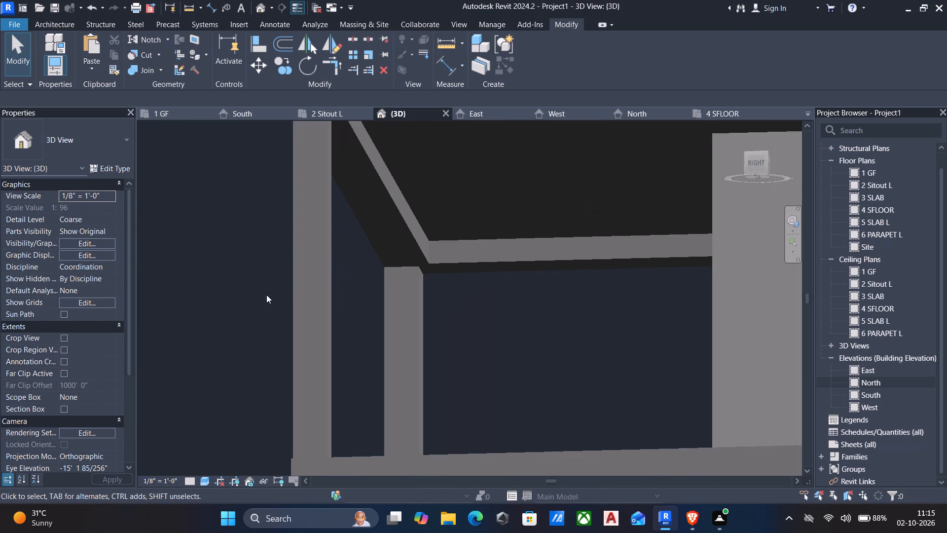
pyautogui.scroll(-2, 346, 305)
pyautogui.keyDown('shift'); pyautogui.moveTo(364, 308); pyautogui.dragTo(313, 339, button='middle'); pyautogui.keyUp('shift')
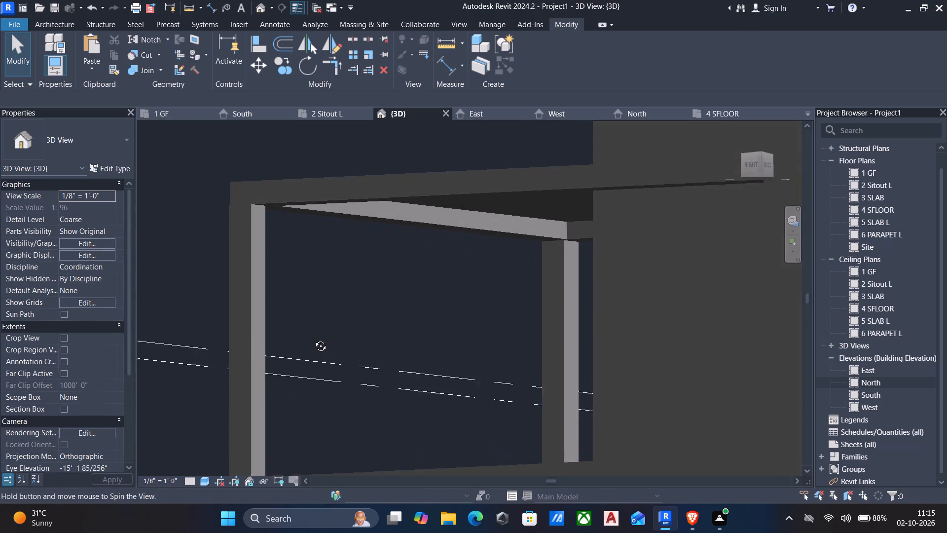
pyautogui.keyDown('shift'); pyautogui.moveTo(313, 339); pyautogui.dragTo(479, 361, button='middle'); pyautogui.keyUp('shift')
pyautogui.scroll(-5, 484, 363)
pyautogui.scroll(1, 497, 346)
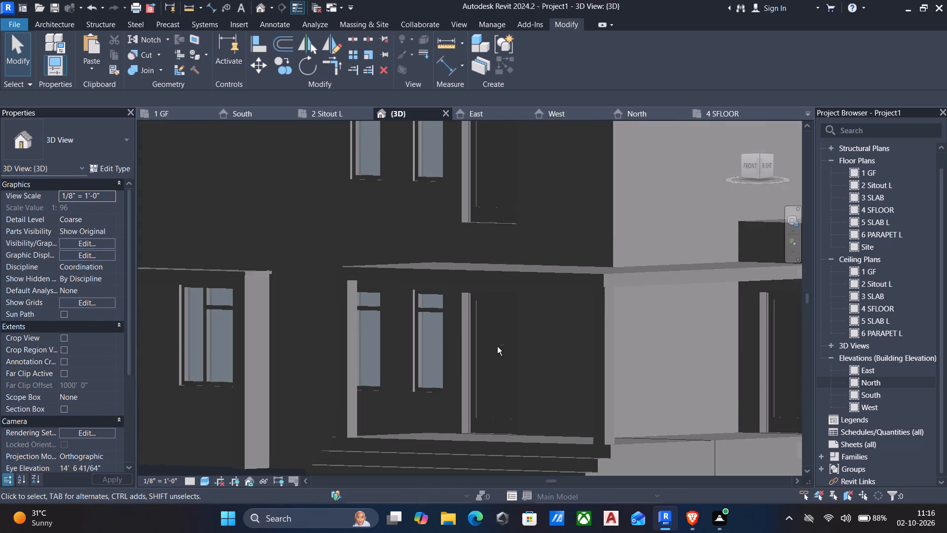
pyautogui.keyDown('shift'); pyautogui.middleClick(569, 353); pyautogui.keyUp('shift')
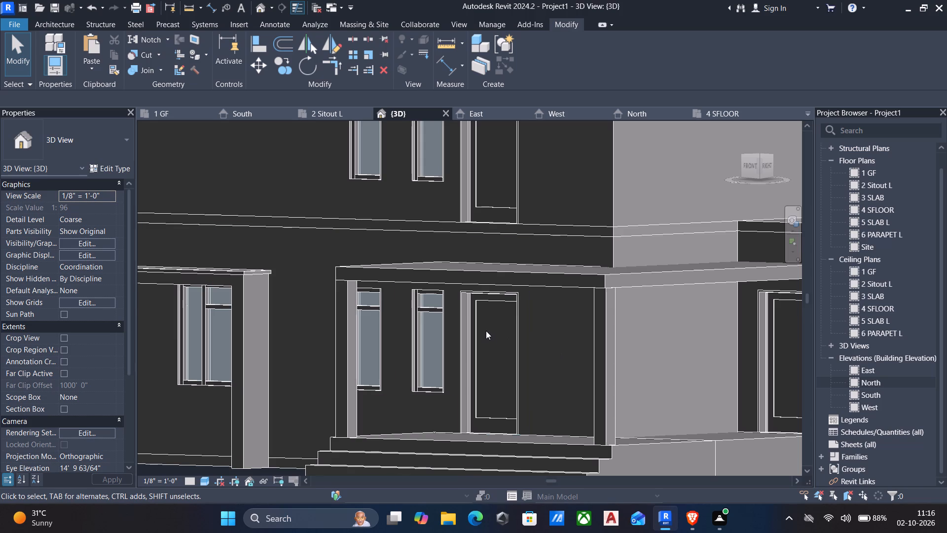
pyautogui.scroll(-3, 505, 298)
pyautogui.keyDown('shift'); pyautogui.moveTo(505, 302); pyautogui.dragTo(610, 347, button='middle'); pyautogui.keyUp('shift')
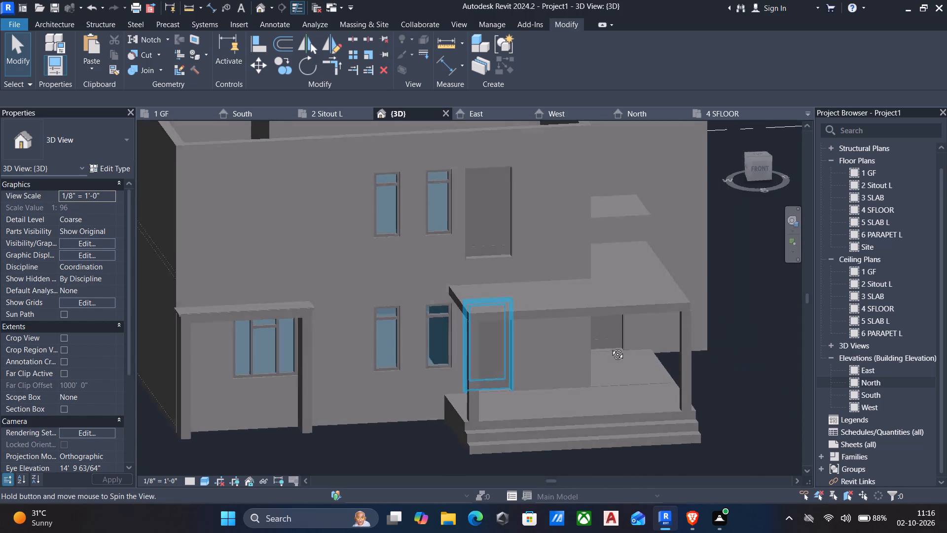
pyautogui.keyDown('shift'); pyautogui.moveTo(610, 347); pyautogui.dragTo(545, 353, button='middle'); pyautogui.keyUp('shift')
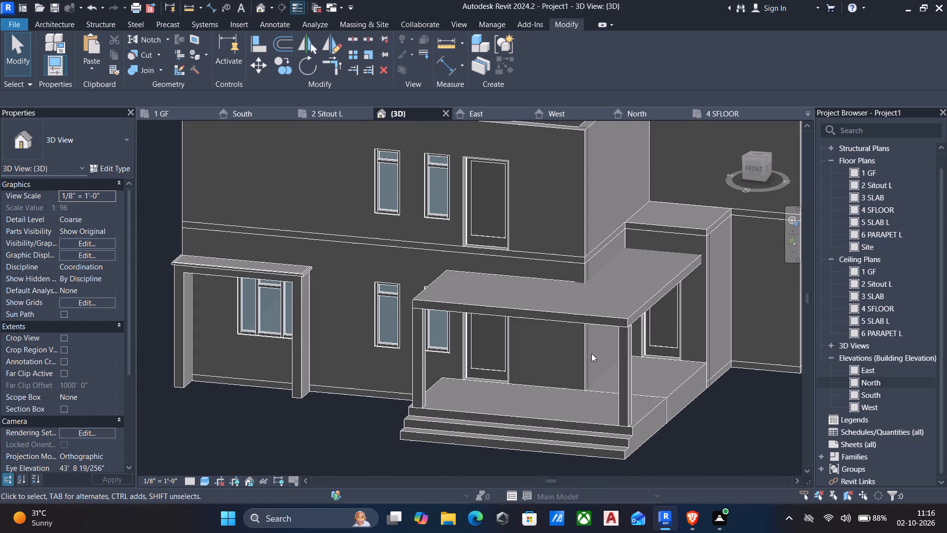
# Edit the porch model in place and start a solid extrusion with the porch roof's top face as its work plane.
pyautogui.click(534, 310)
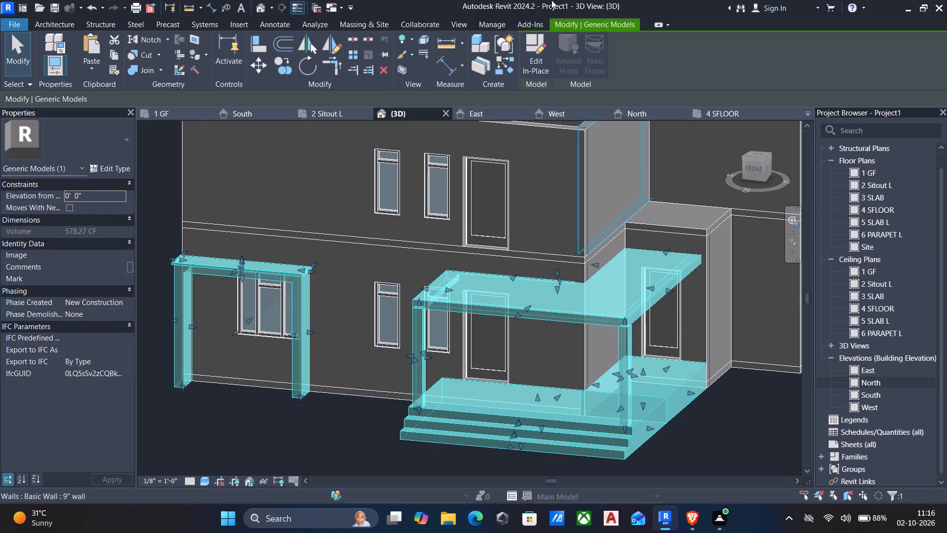
pyautogui.click(537, 66)
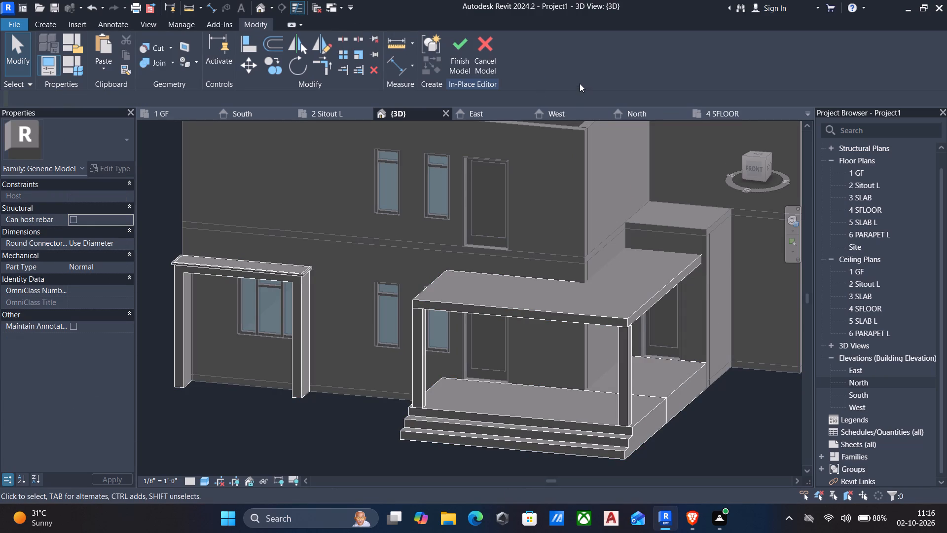
pyautogui.click(42, 25)
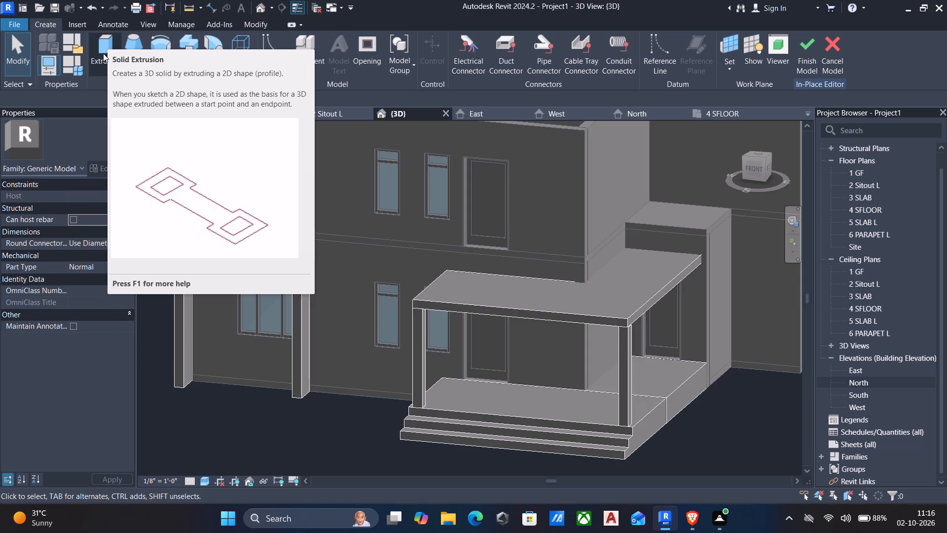
pyautogui.click(103, 53)
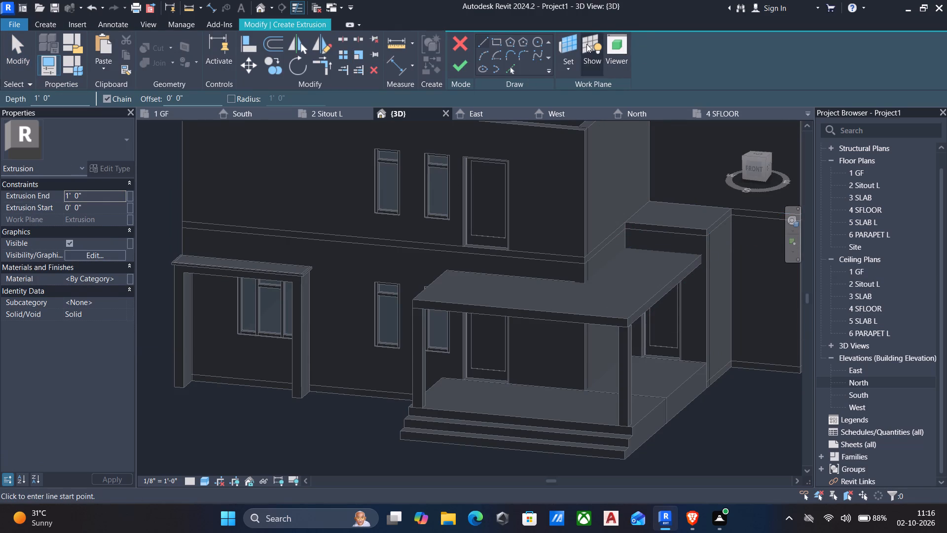
pyautogui.click(568, 64)
pyautogui.click(598, 114)
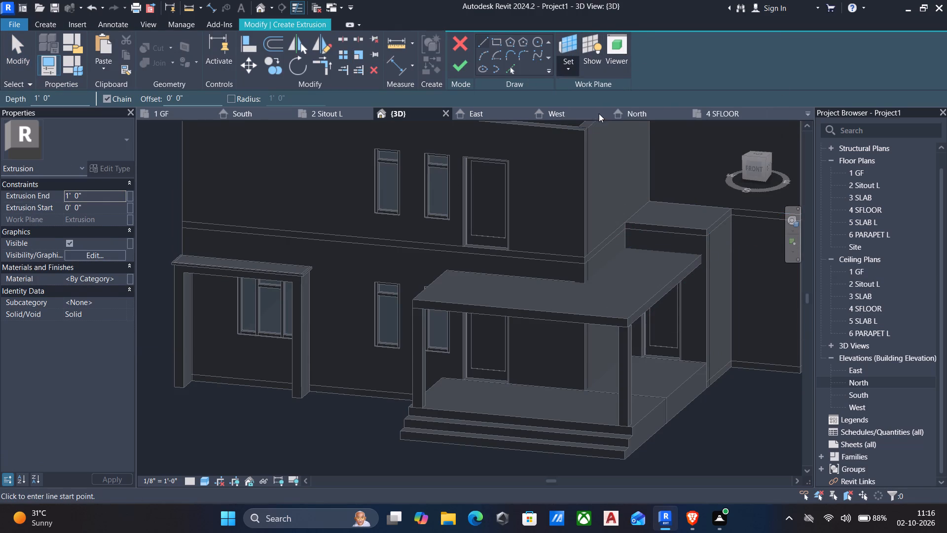
pyautogui.click(665, 283)
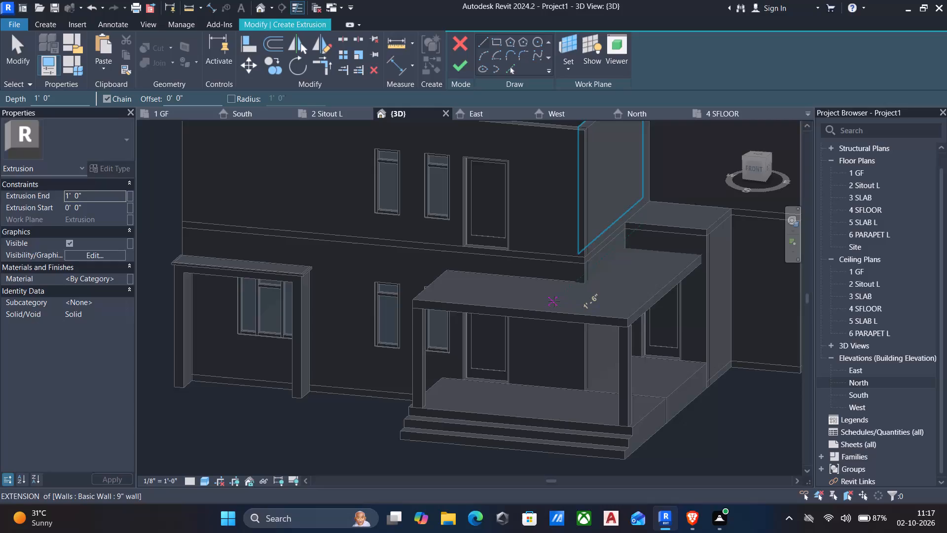
# Examine the porch roof and the adjoining house walls from below, the front and above.
pyautogui.scroll(-2, 545, 330)
pyautogui.moveTo(552, 336); pyautogui.dragTo(413, 354, button='middle')
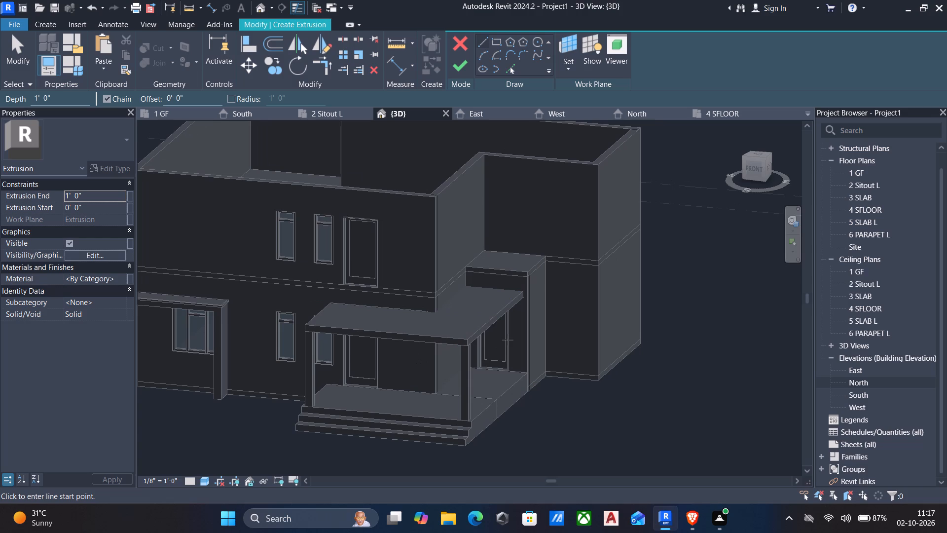
pyautogui.moveTo(332, 349); pyautogui.dragTo(309, 245, button='middle')
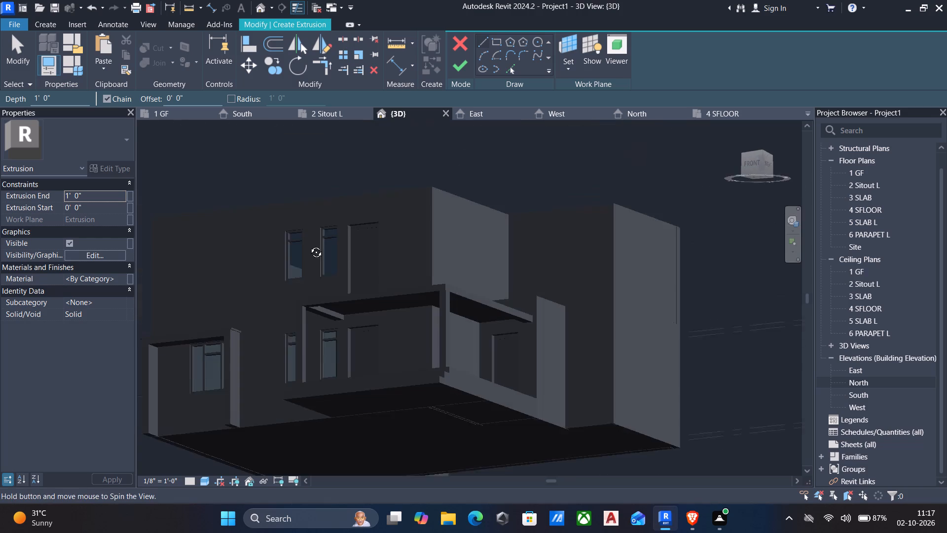
pyautogui.moveTo(309, 245); pyautogui.dragTo(324, 249, button='middle')
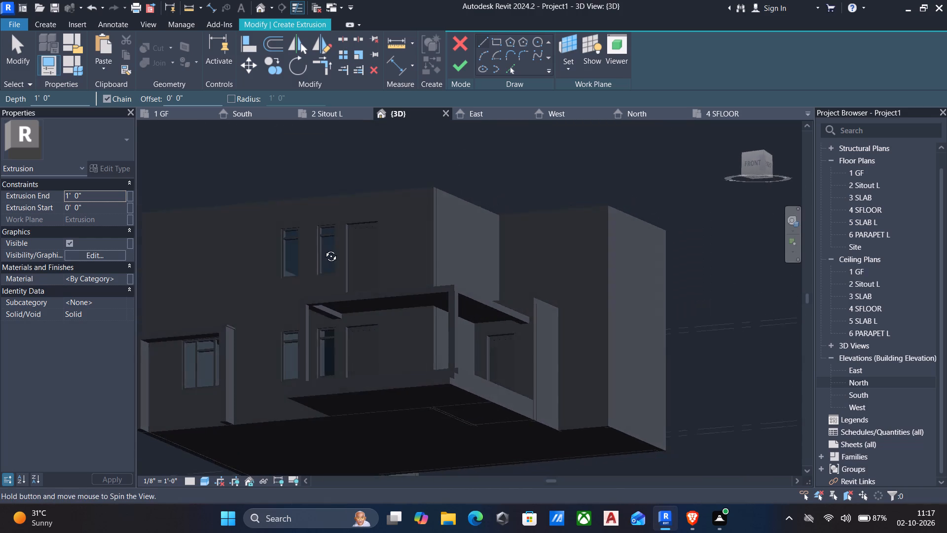
pyautogui.moveTo(324, 249); pyautogui.dragTo(327, 251, button='middle')
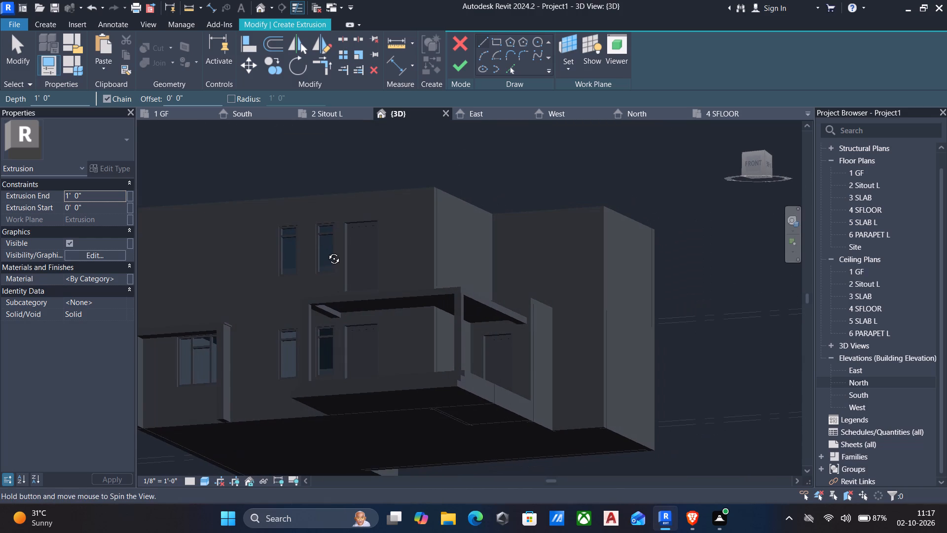
pyautogui.moveTo(327, 251); pyautogui.dragTo(273, 294, button='middle')
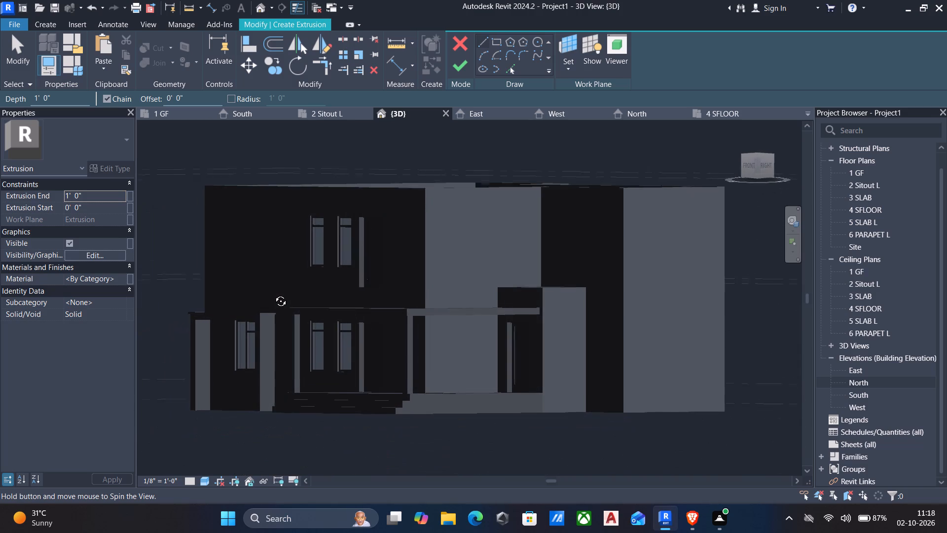
pyautogui.moveTo(273, 294); pyautogui.dragTo(292, 293, button='middle')
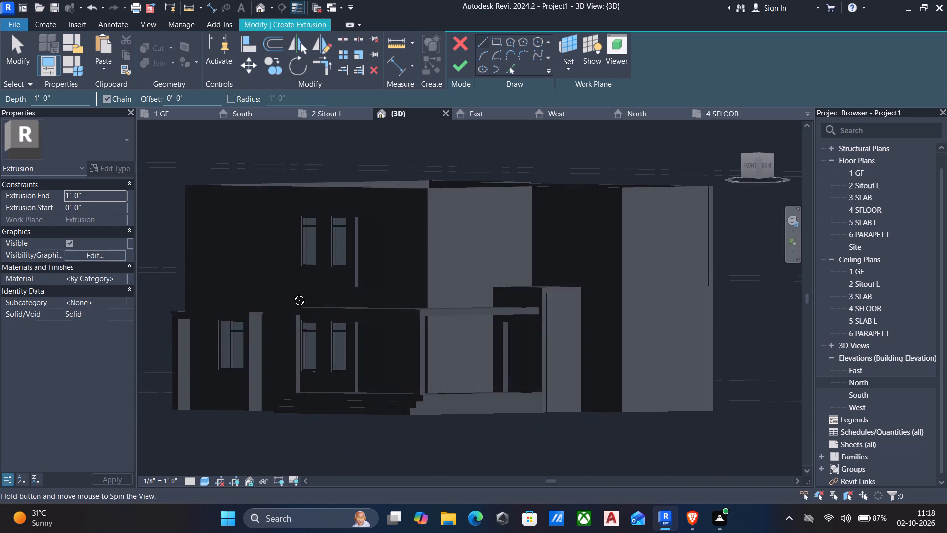
pyautogui.moveTo(292, 293); pyautogui.dragTo(324, 290, button='middle')
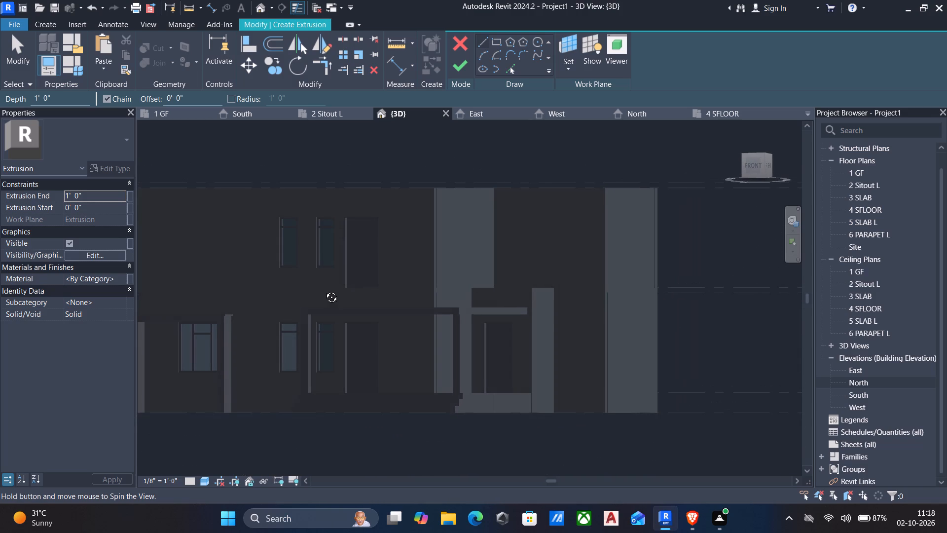
pyautogui.moveTo(324, 290); pyautogui.dragTo(325, 290, button='middle')
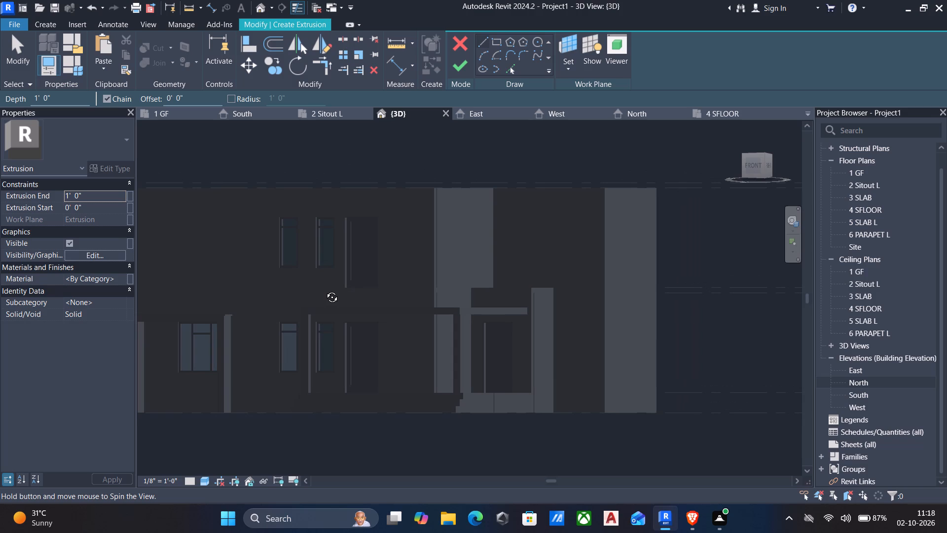
pyautogui.moveTo(325, 290); pyautogui.dragTo(274, 328, button='middle')
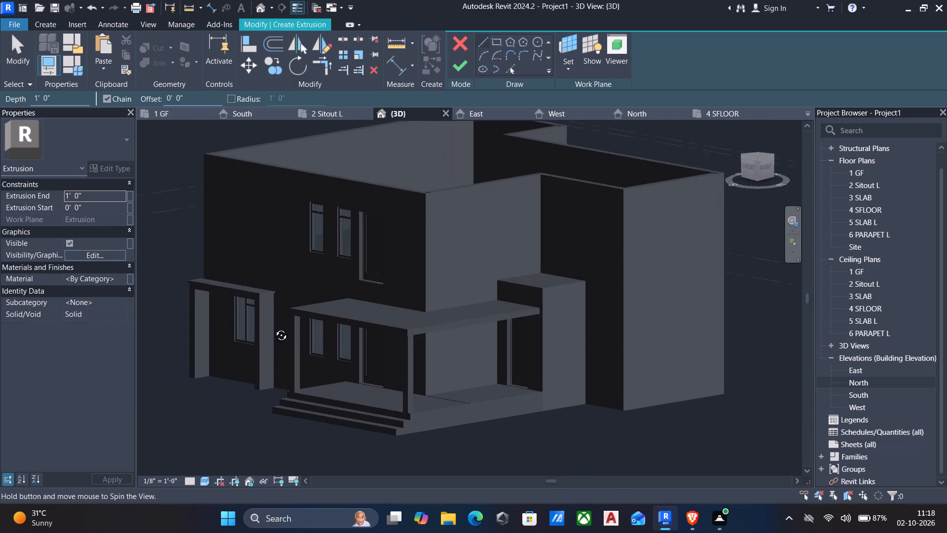
pyautogui.moveTo(274, 328); pyautogui.dragTo(336, 327, button='middle')
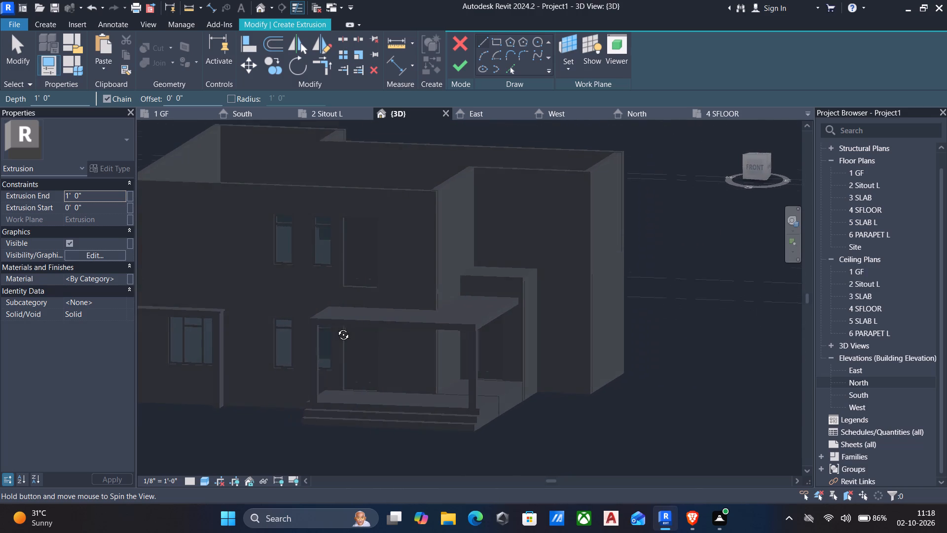
pyautogui.moveTo(336, 327); pyautogui.dragTo(260, 342, button='middle')
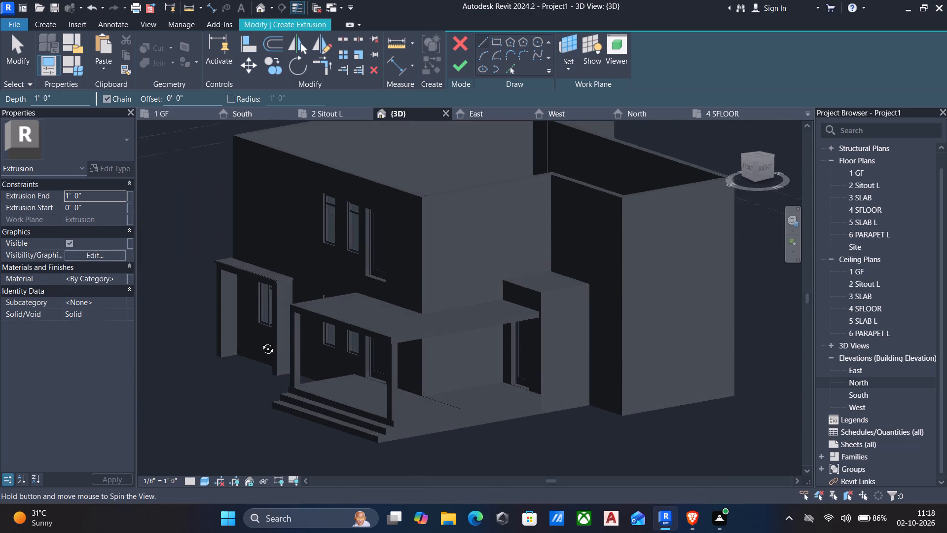
# Set the porch roof's top face as the work plane of the new extrusion.
pyautogui.moveTo(260, 342); pyautogui.dragTo(313, 306, button='middle')
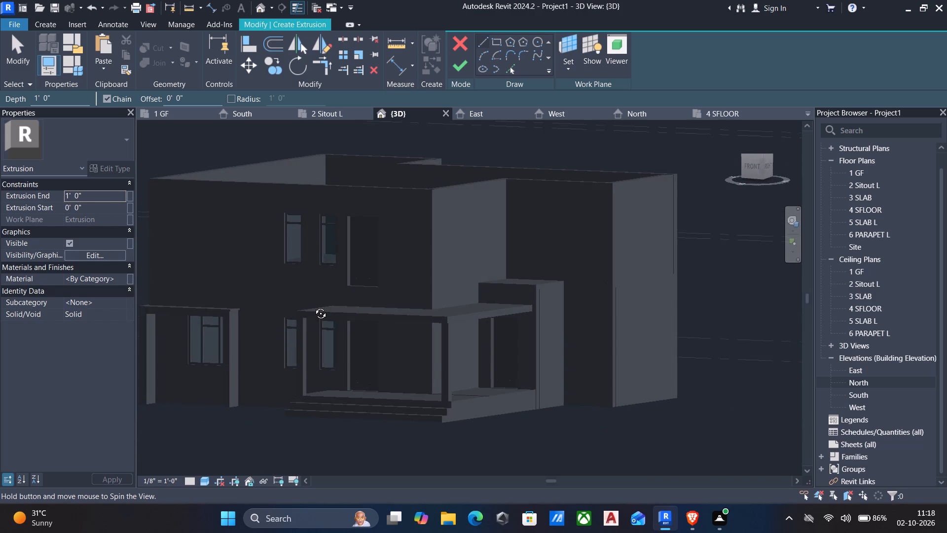
pyautogui.moveTo(313, 306); pyautogui.dragTo(357, 345, button='middle')
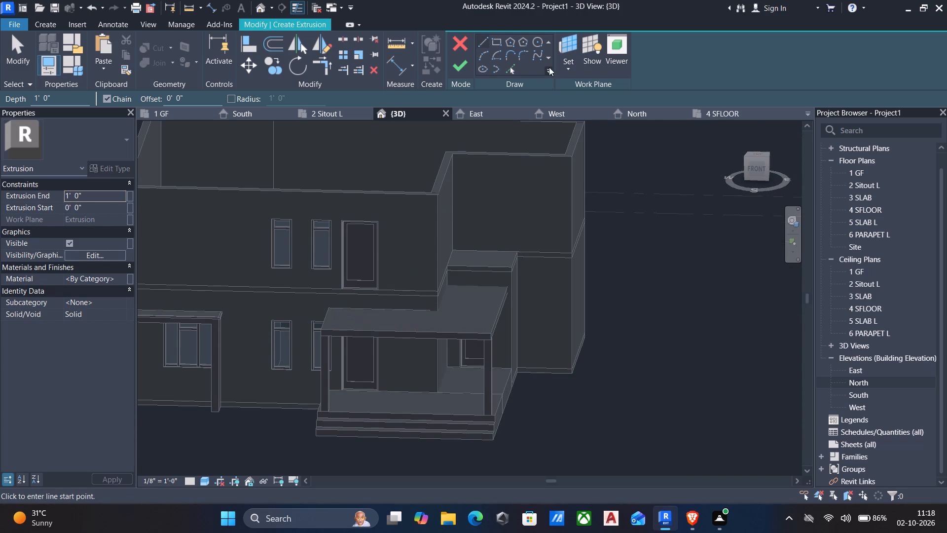
pyautogui.click(569, 71)
pyautogui.click(589, 114)
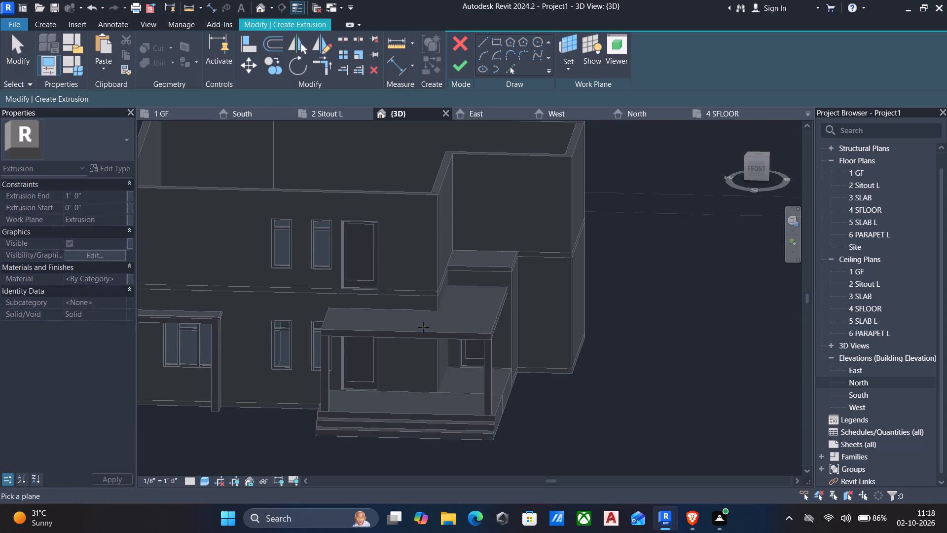
pyautogui.click(423, 329)
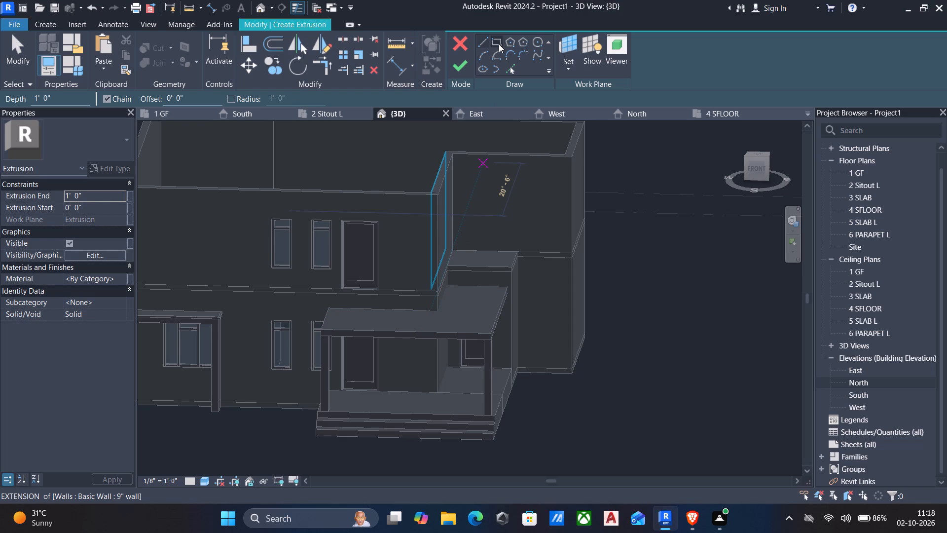
# Sketch a rectangle about 18'-11" by 8'-4" over the front part of the porch roof, extending past its outer side edge.
pyautogui.click(499, 44)
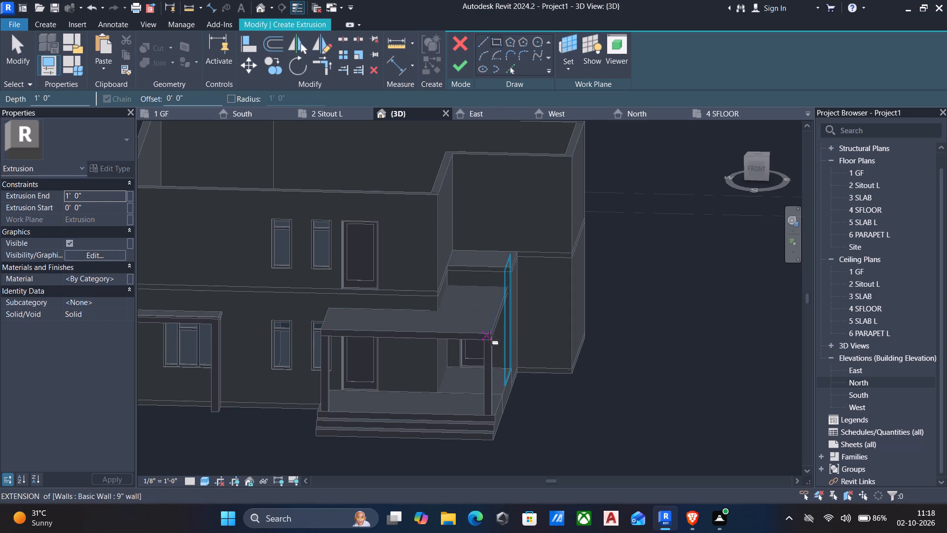
pyautogui.click(319, 329)
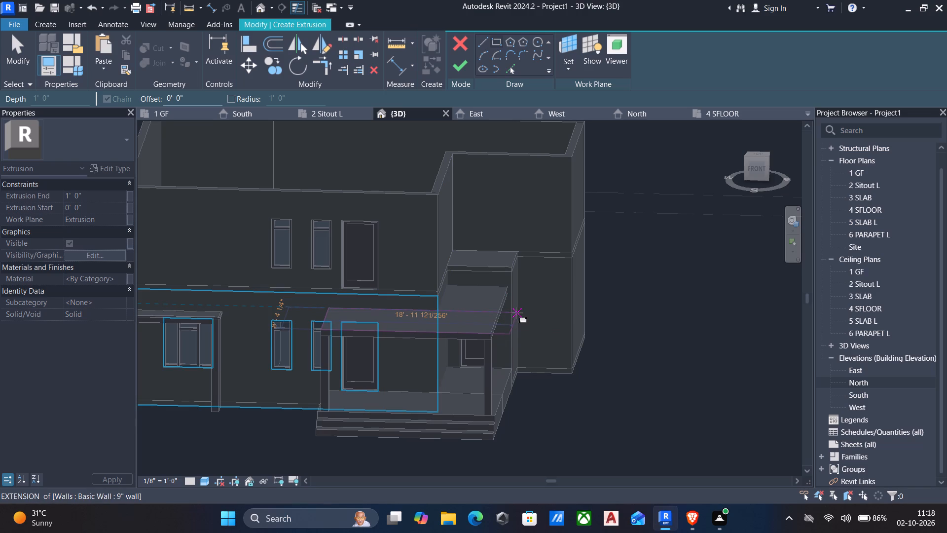
pyautogui.click(517, 313)
pyautogui.press('Escape')
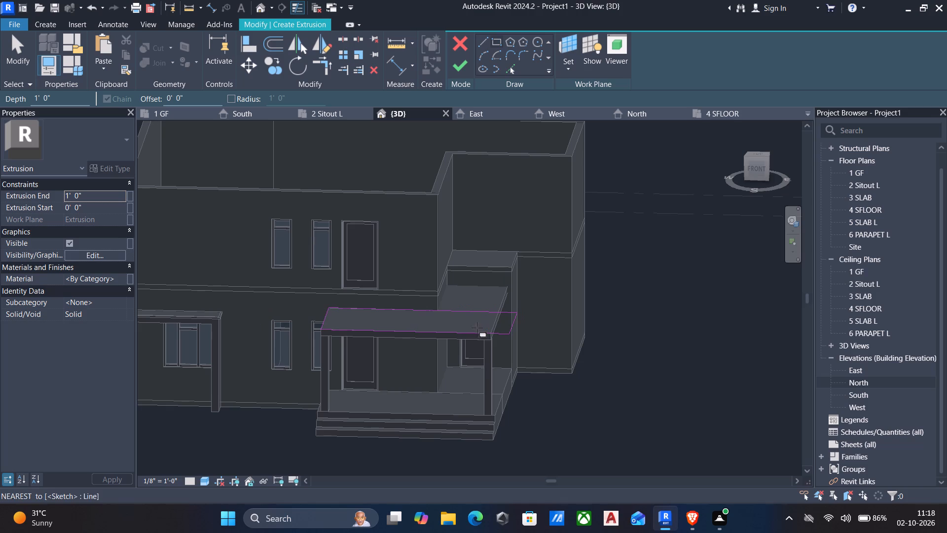
pyautogui.scroll(-1, 518, 334)
pyautogui.press('Escape')
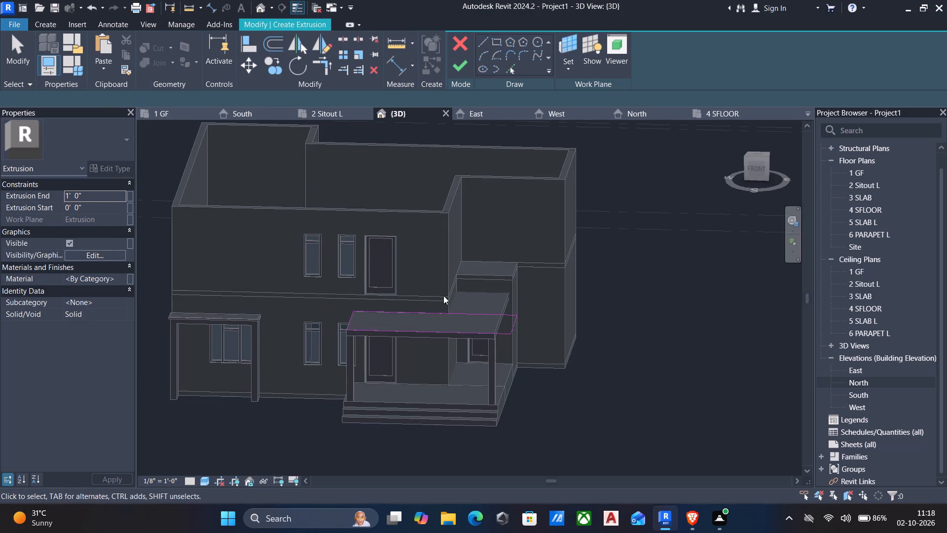
# Sketch connected lines along the side wing's end edge at the door wall and along the house wall to the inner corner.
pyautogui.click(484, 41)
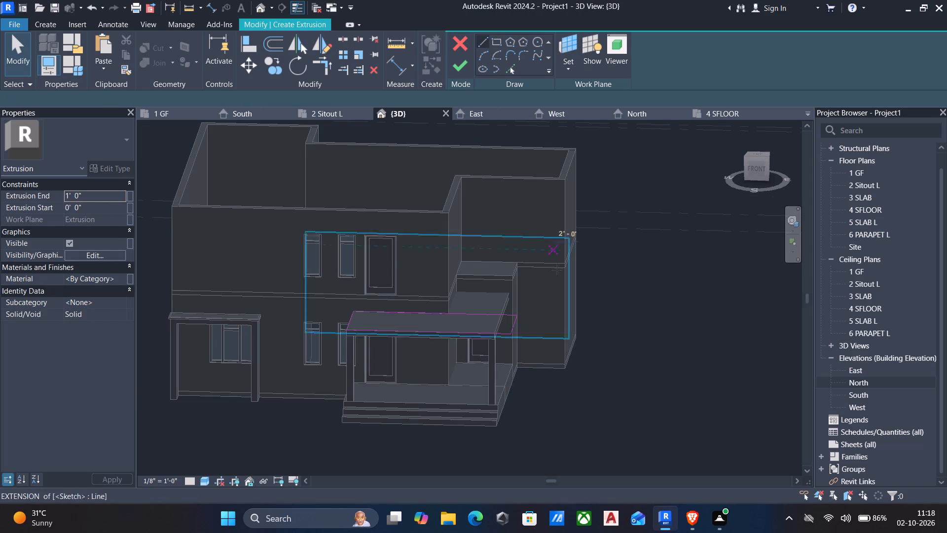
pyautogui.scroll(-2, 574, 287)
pyautogui.keyDown('shift'); pyautogui.moveTo(582, 298); pyautogui.dragTo(398, 336, button='middle'); pyautogui.keyUp('shift')
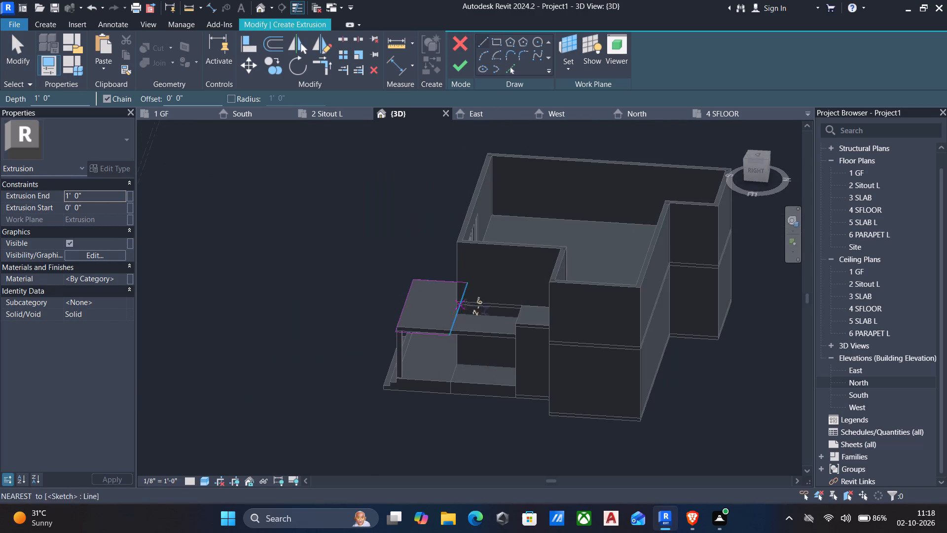
pyautogui.scroll(9, 471, 305)
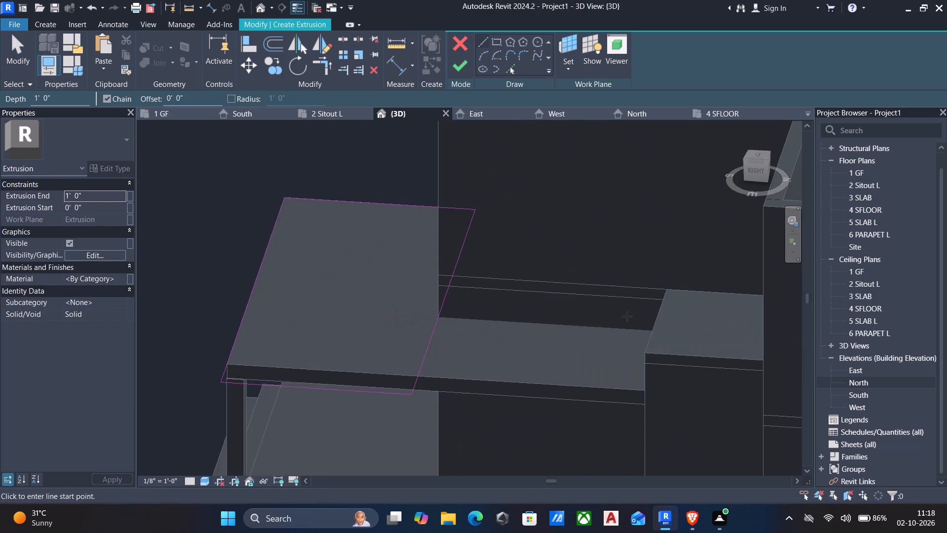
pyautogui.scroll(-2, 698, 335)
pyautogui.keyDown('shift'); pyautogui.moveTo(654, 372); pyautogui.dragTo(728, 377, button='middle'); pyautogui.keyUp('shift')
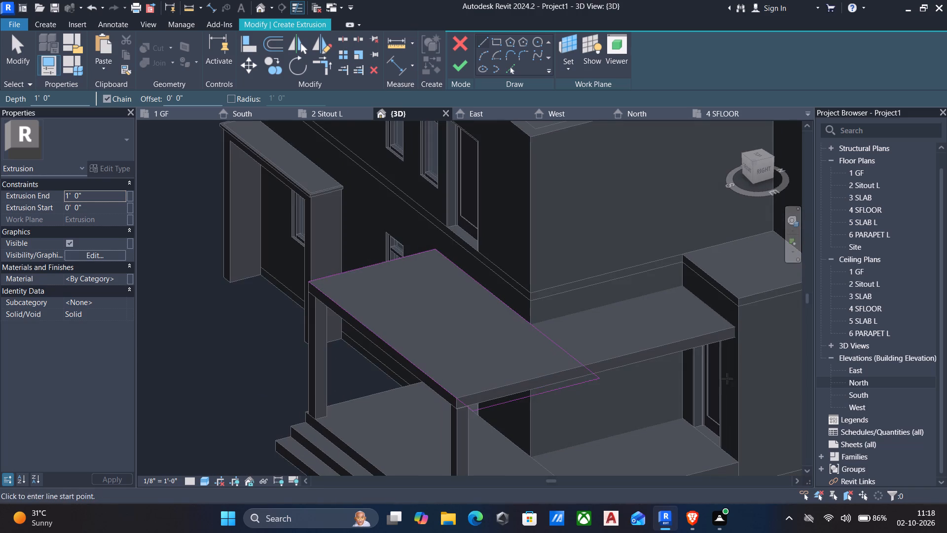
pyautogui.scroll(1, 720, 336)
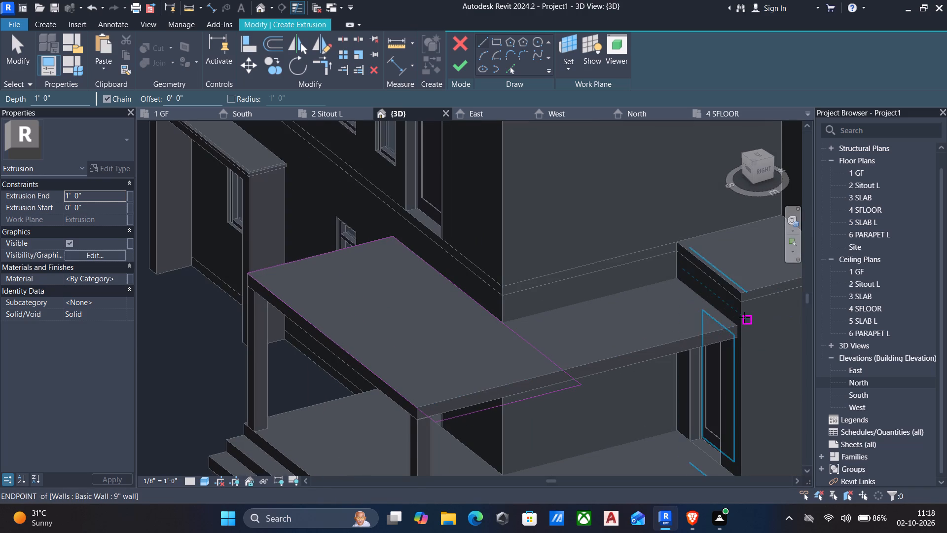
pyautogui.click(737, 325)
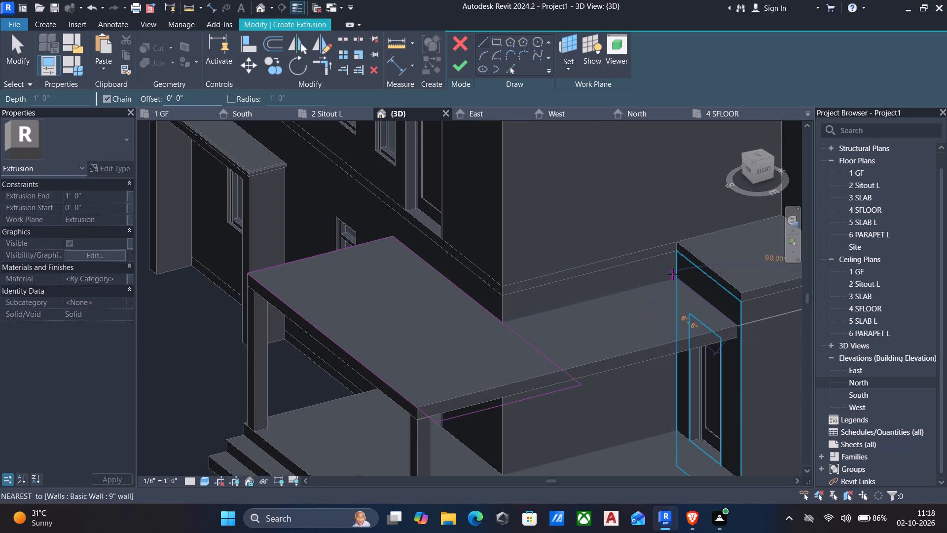
pyautogui.scroll(4, 684, 279)
pyautogui.click(678, 277)
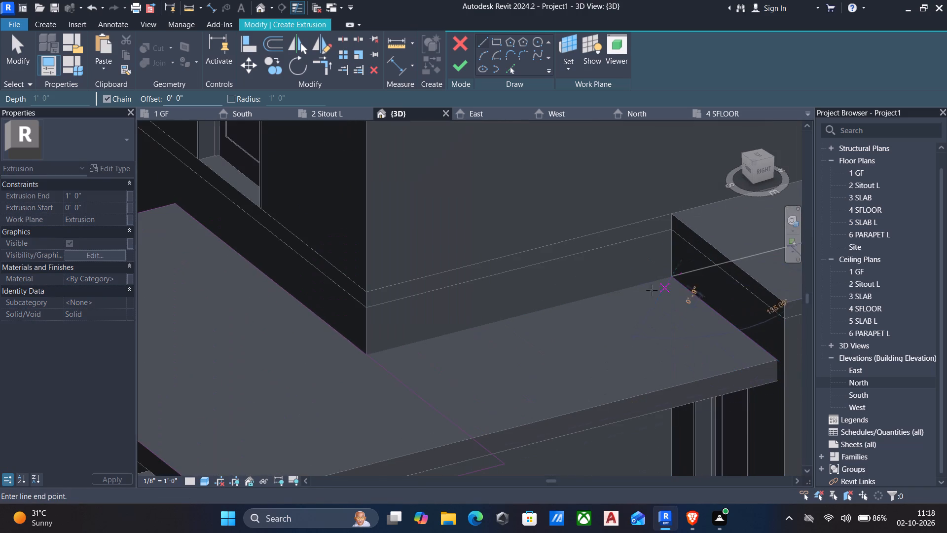
pyautogui.click(365, 352)
pyautogui.press('Escape')
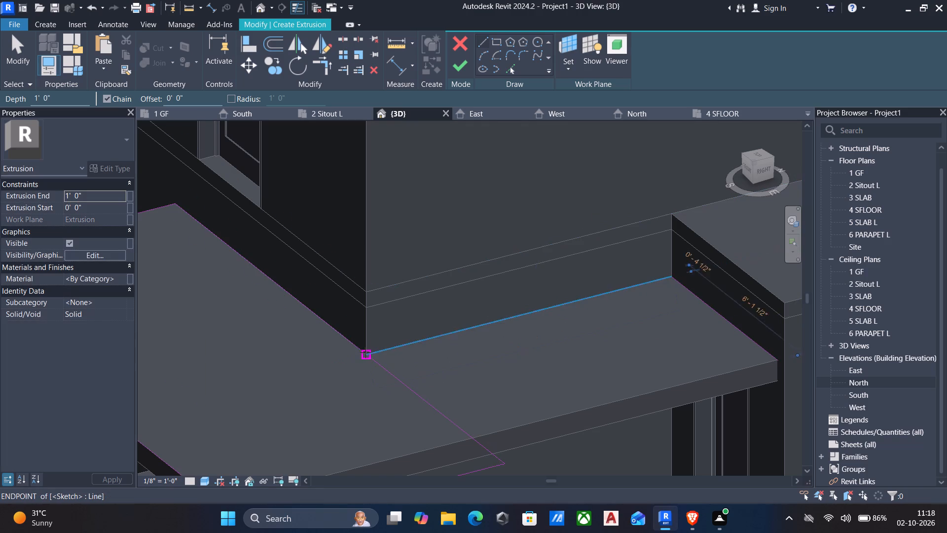
pyautogui.press('Escape')
# Trim the rectangle's house-side line to the side wing's wall line at the inner corner.
pyautogui.write('tr')
pyautogui.click(323, 319)
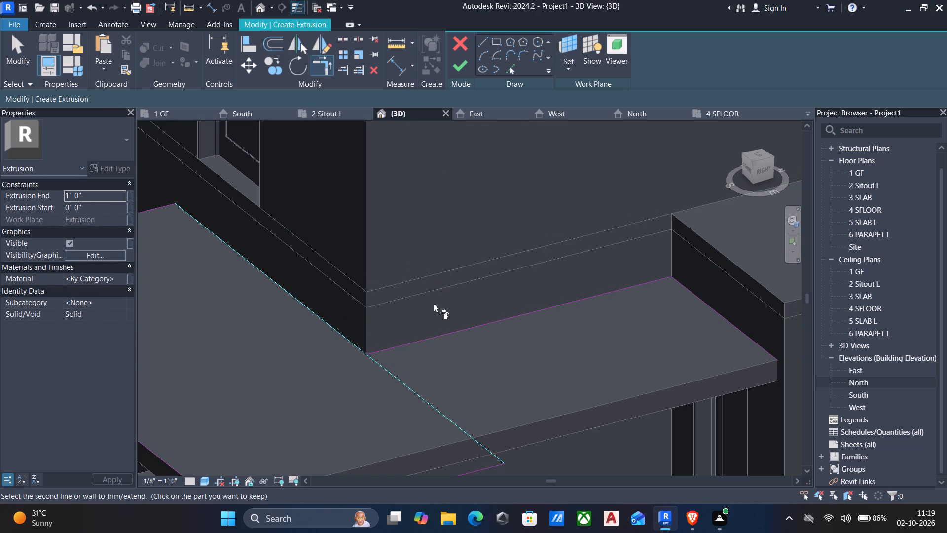
pyautogui.click(435, 336)
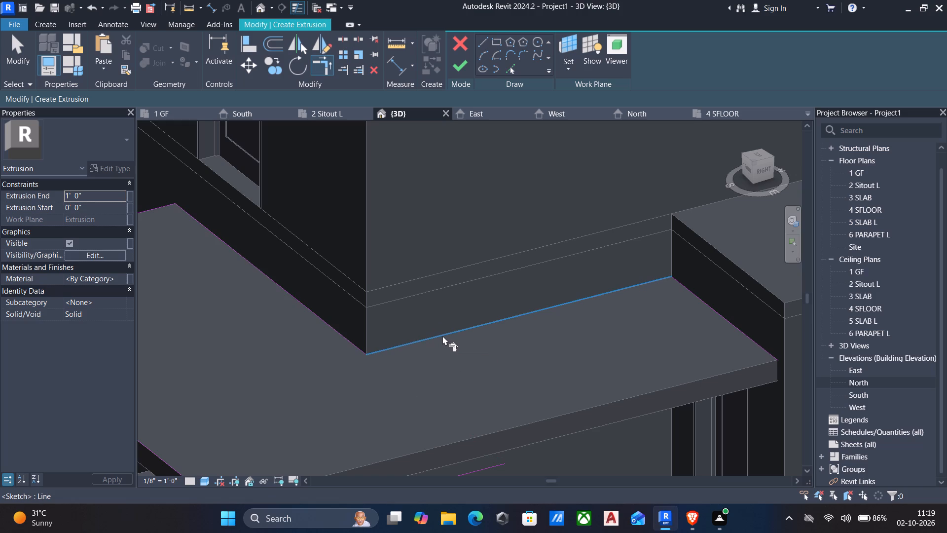
pyautogui.press('Escape')
# Measure the distance from the porch roof's front outer corner to the rectangle's overhanging corner.
pyautogui.scroll(-7, 441, 347)
pyautogui.moveTo(553, 363); pyautogui.dragTo(551, 363, button='middle')
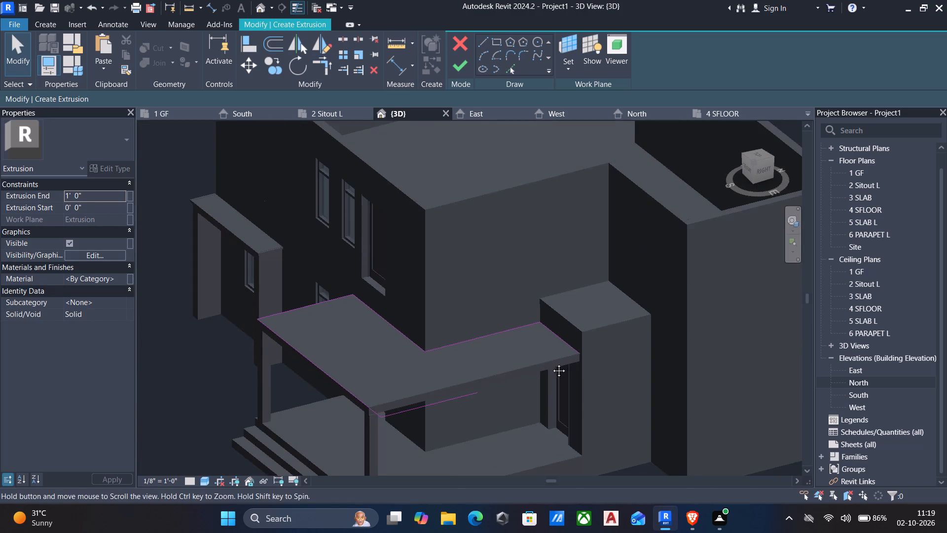
pyautogui.moveTo(551, 363); pyautogui.dragTo(457, 324, button='middle')
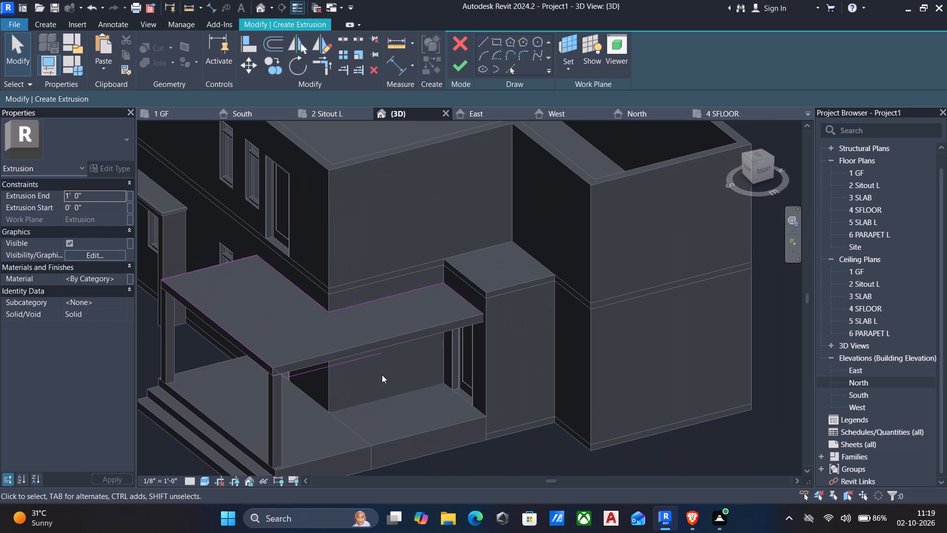
pyautogui.keyDown('shift'); pyautogui.moveTo(329, 375); pyautogui.dragTo(430, 354, button='middle'); pyautogui.keyUp('shift')
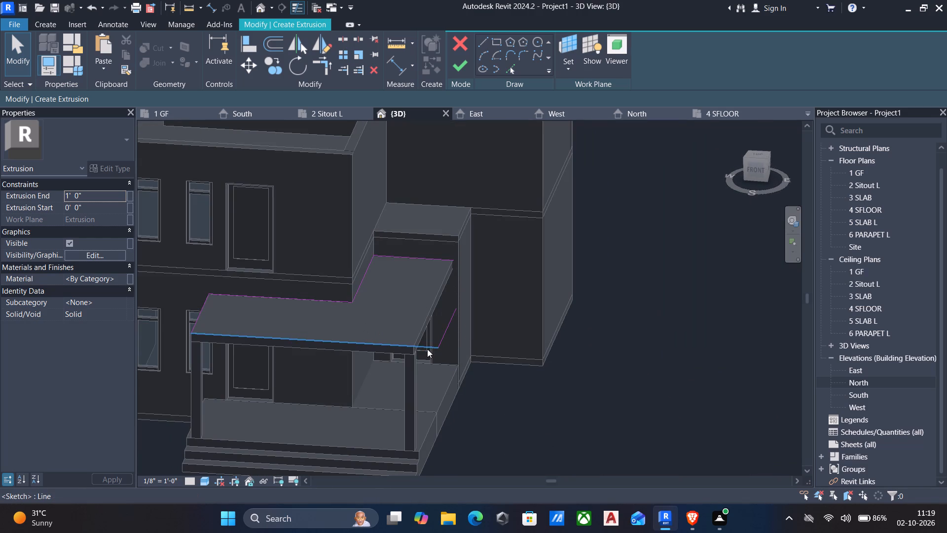
pyautogui.scroll(4, 421, 336)
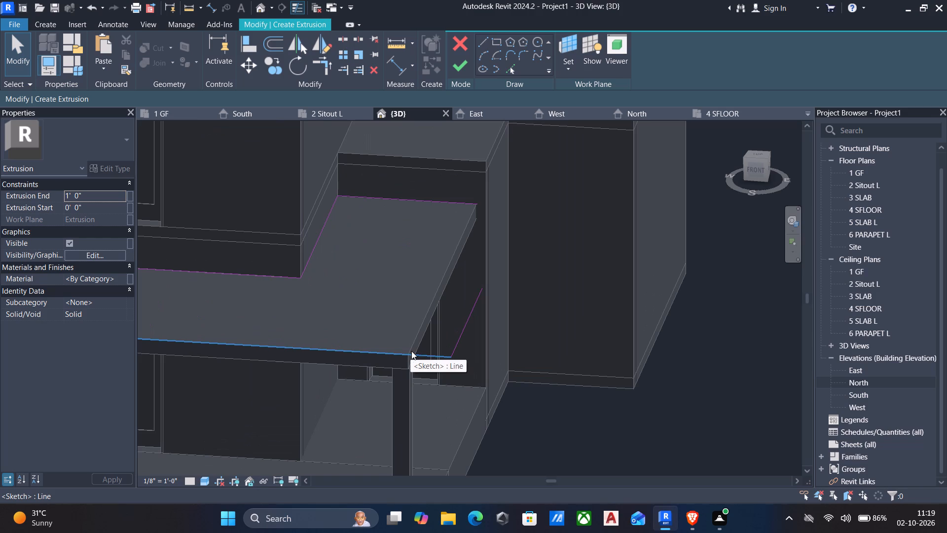
pyautogui.write('dd')
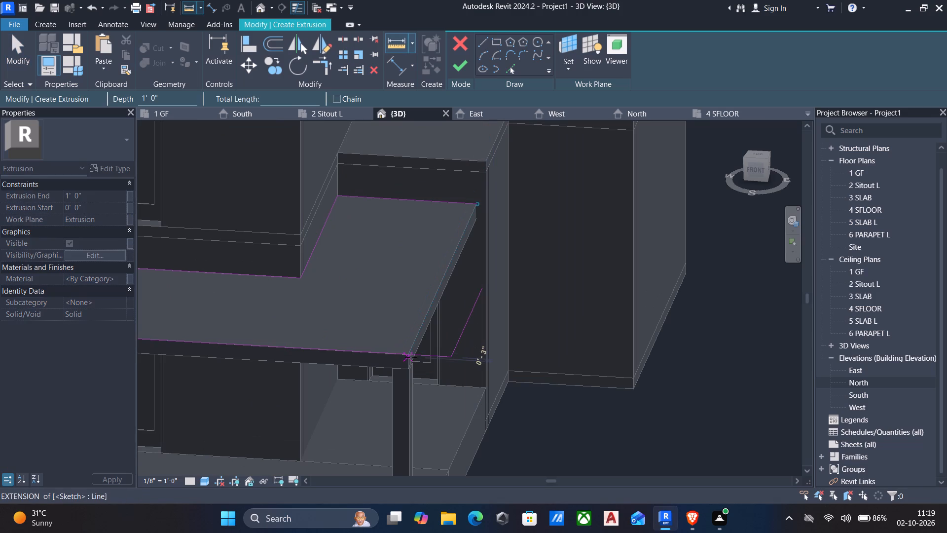
pyautogui.click(407, 353)
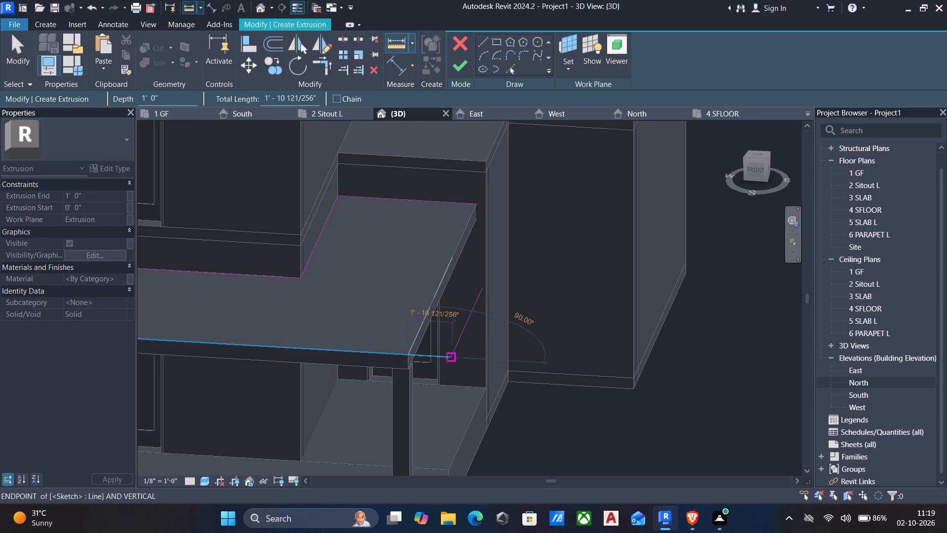
pyautogui.scroll(3, 447, 357)
pyautogui.press('Escape')
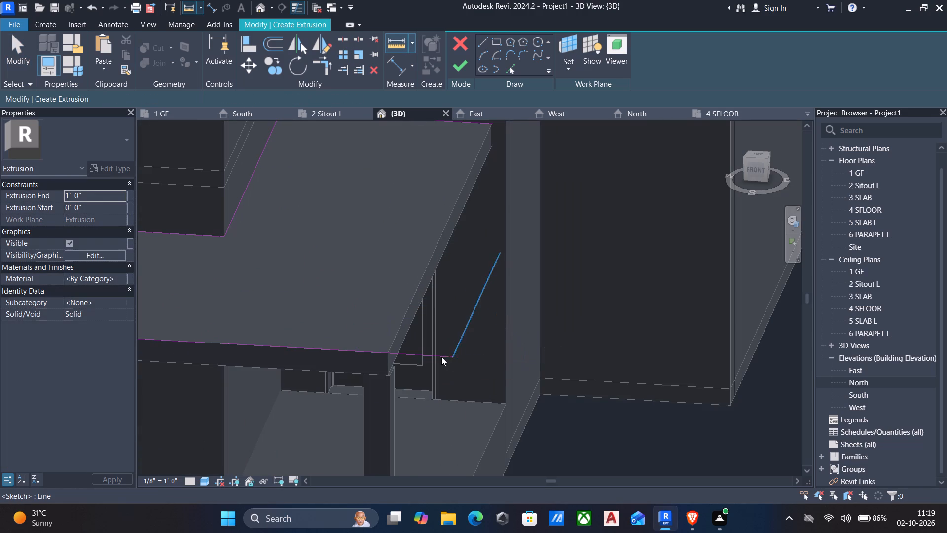
# Delete the rectangle's short side line that overhangs the porch roof's outer edge.
pyautogui.click(417, 353)
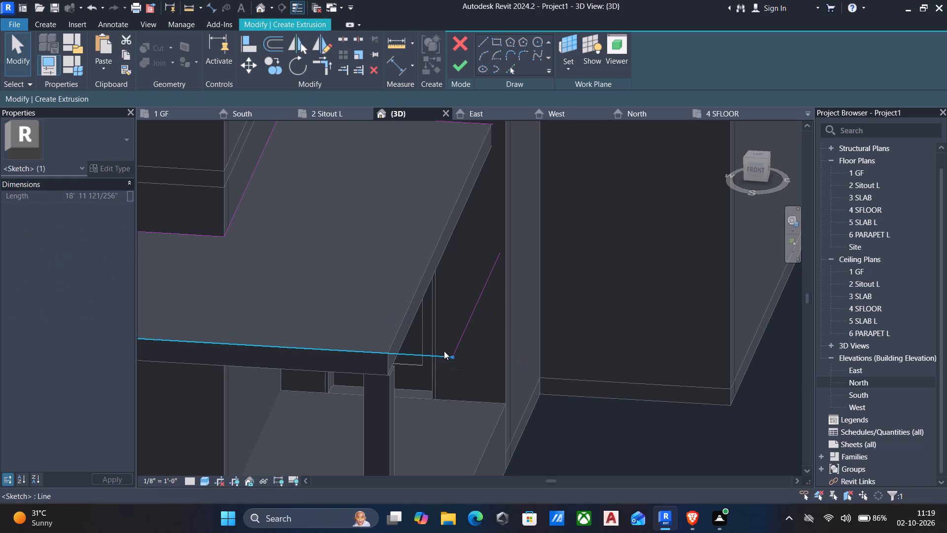
pyautogui.press('Escape')
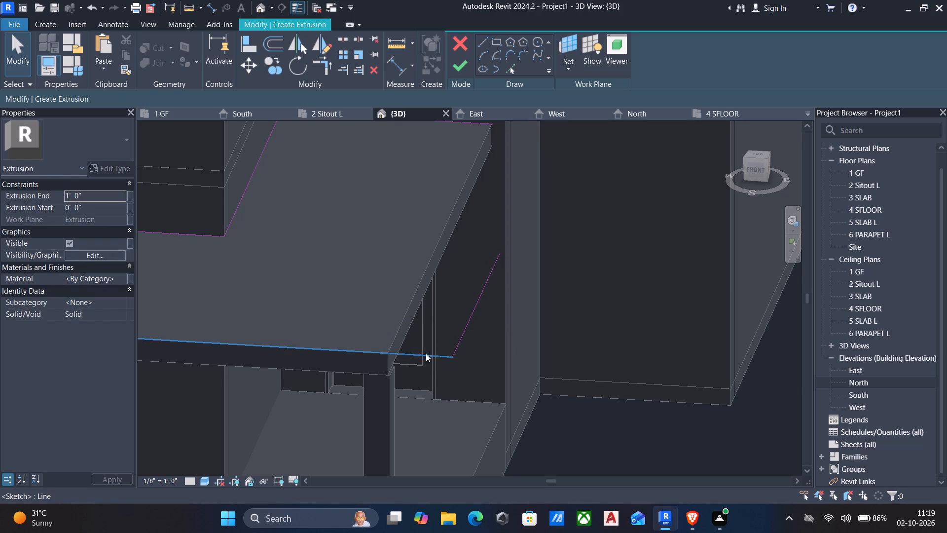
pyautogui.click(458, 338)
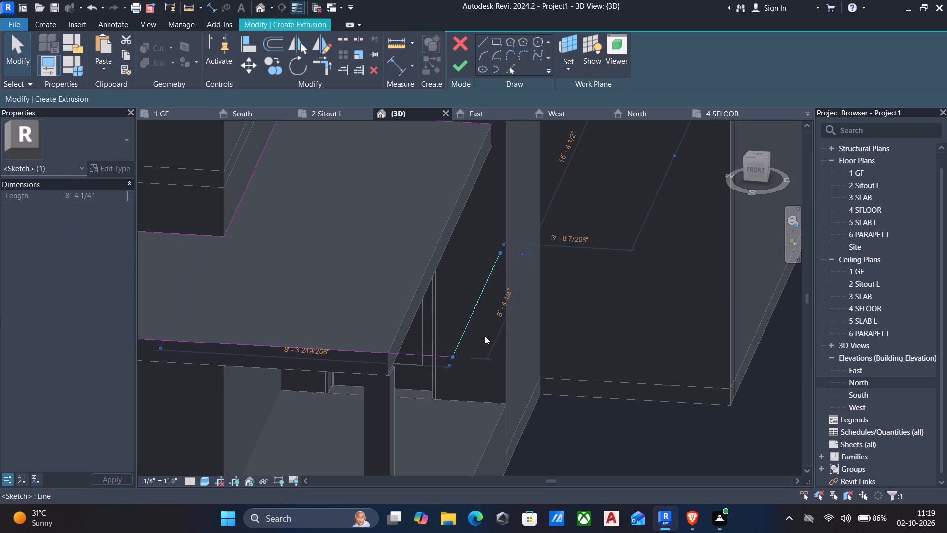
pyautogui.press('Delete')
# Draw a sketch line offset 2' outward from the porch roof's outer side edge, from the front corner to the door wall end.
pyautogui.click(484, 38)
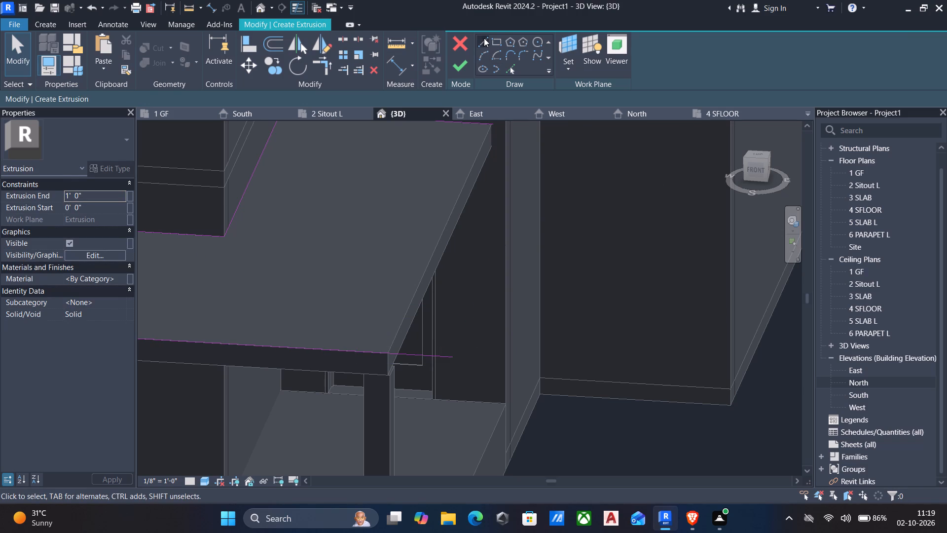
pyautogui.moveTo(211, 96); pyautogui.dragTo(0, 119)
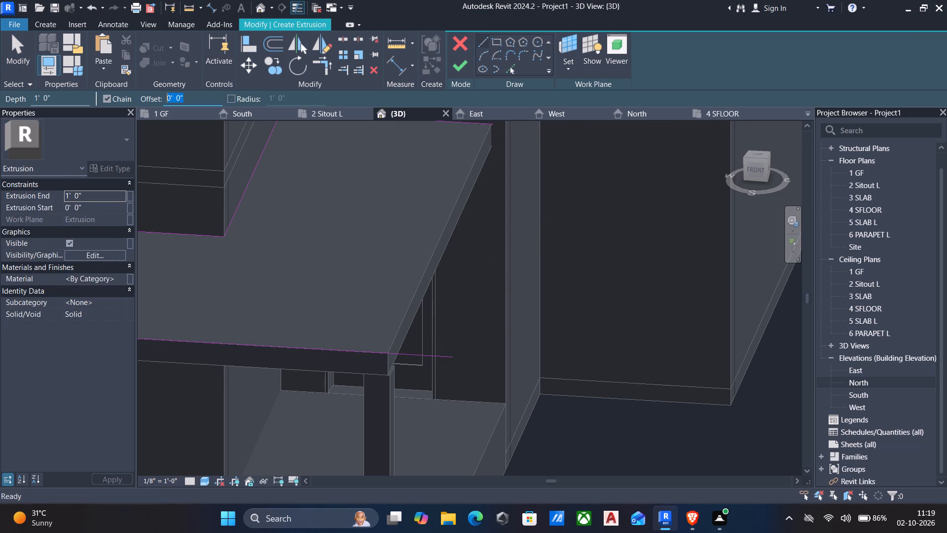
pyautogui.moveTo(0, 119); pyautogui.dragTo(0, 118)
pyautogui.write("2'")
pyautogui.click(385, 354)
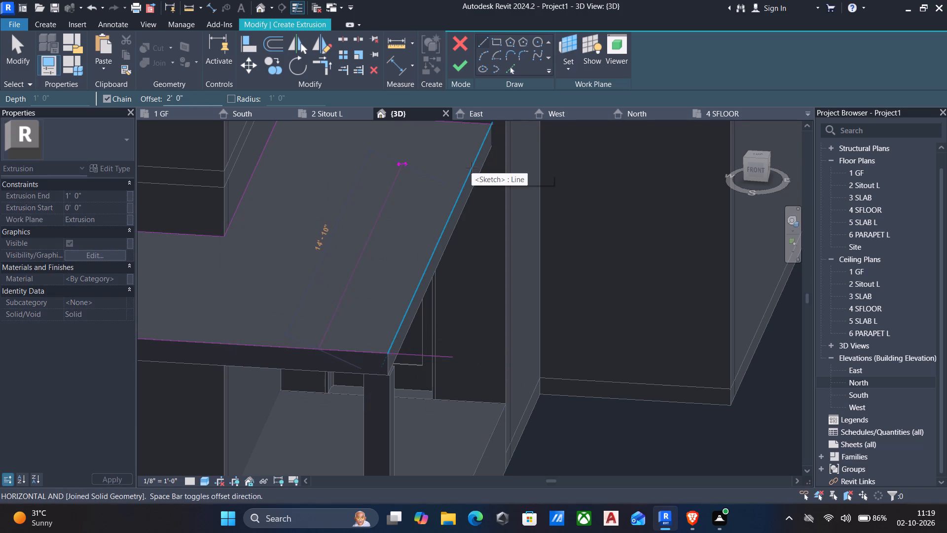
pyautogui.press('space')
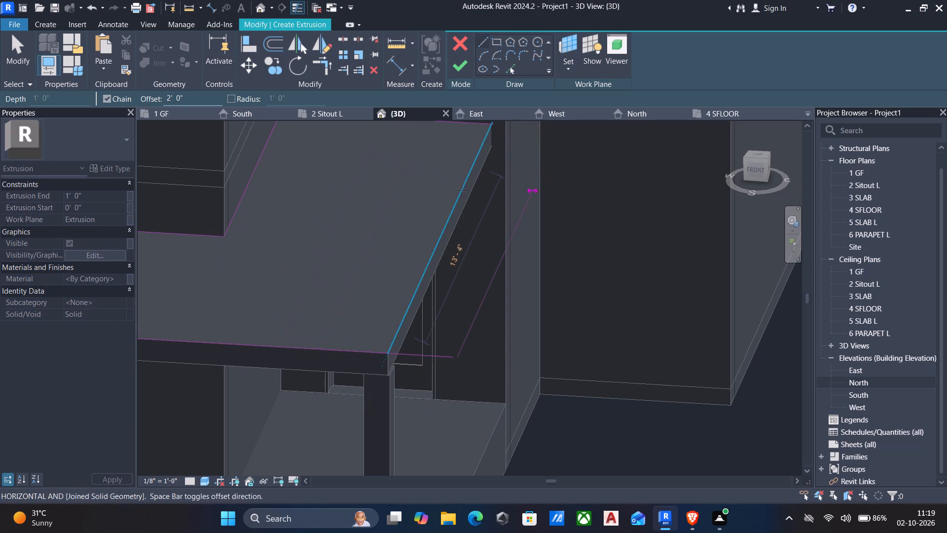
pyautogui.moveTo(460, 195); pyautogui.dragTo(445, 260, button='middle')
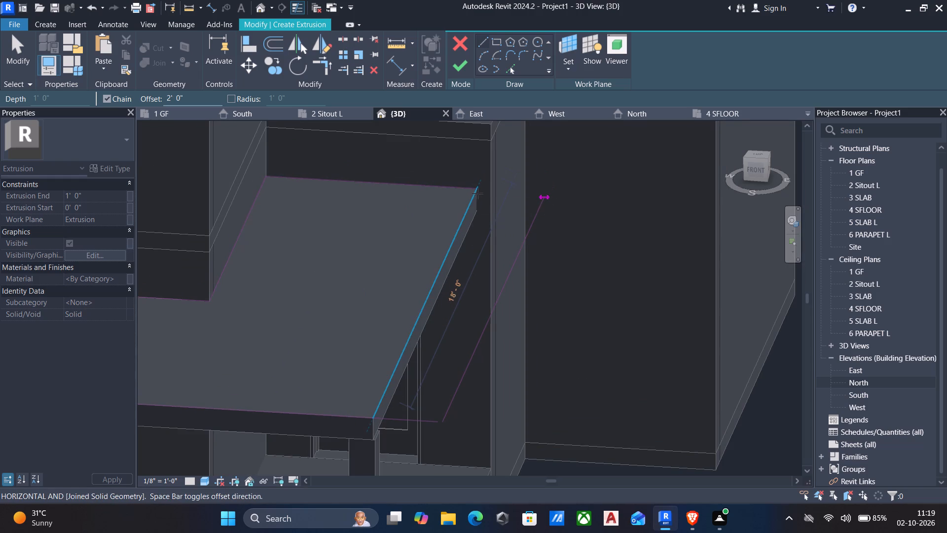
pyautogui.click(476, 190)
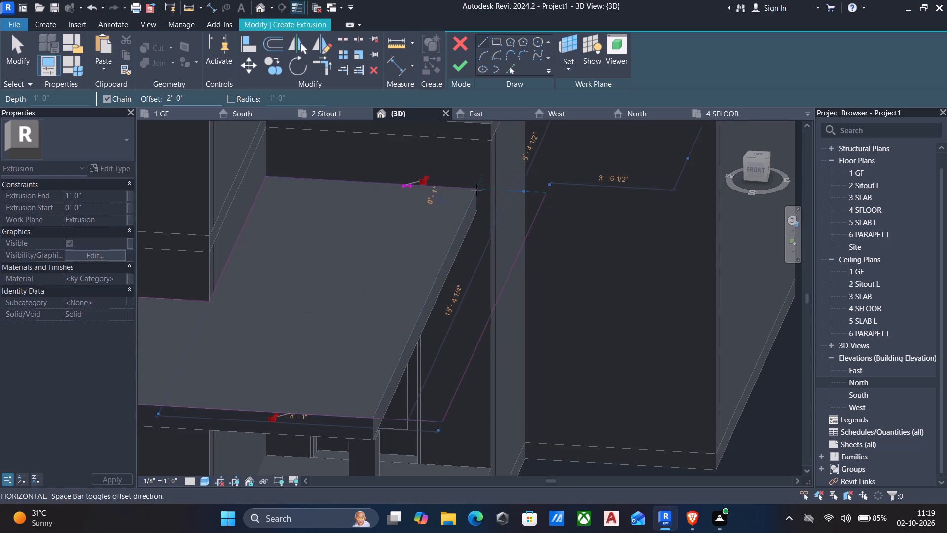
# Trim the porch roof's front sketch line and the 2' offset side line to meet at the overhanging front corner.
pyautogui.press('Escape')
pyautogui.scroll(-6, 474, 204)
pyautogui.press('Escape')
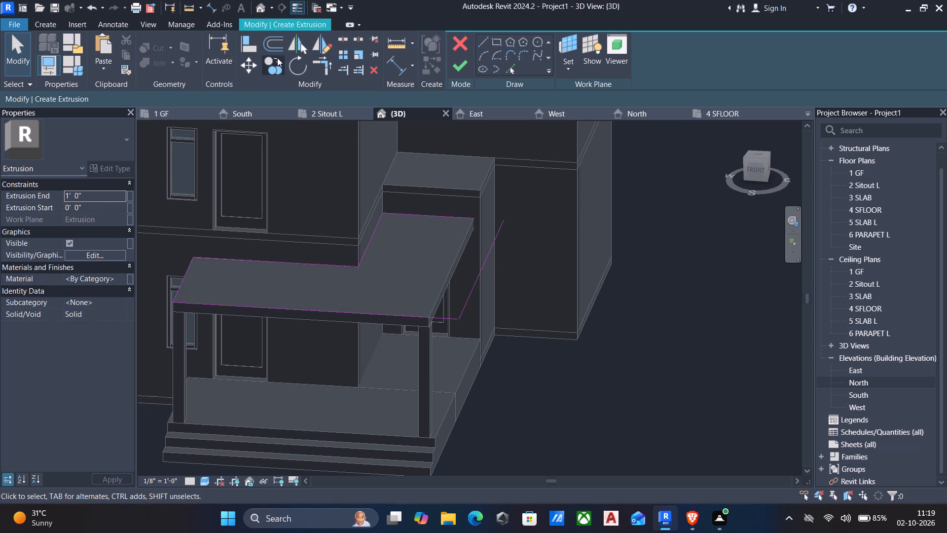
pyautogui.write('tr')
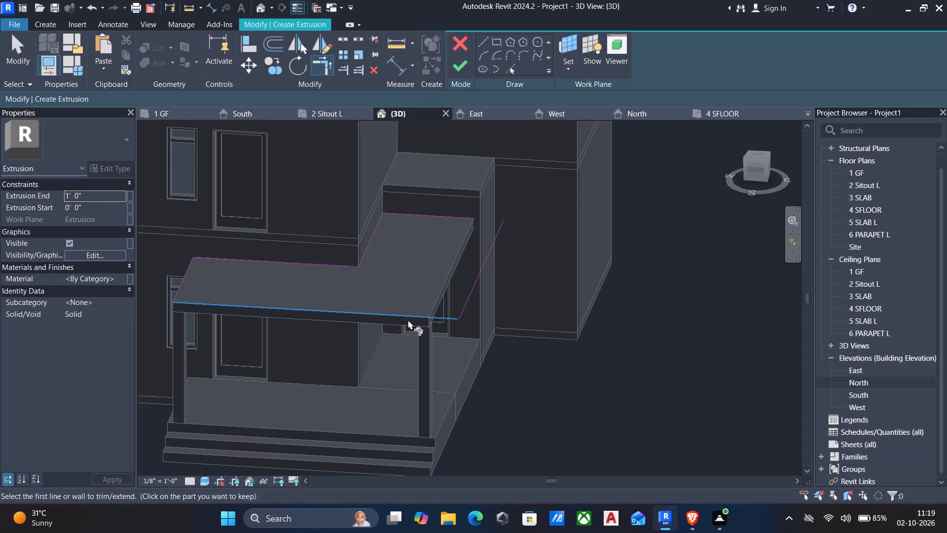
pyautogui.click(408, 319)
pyautogui.click(462, 307)
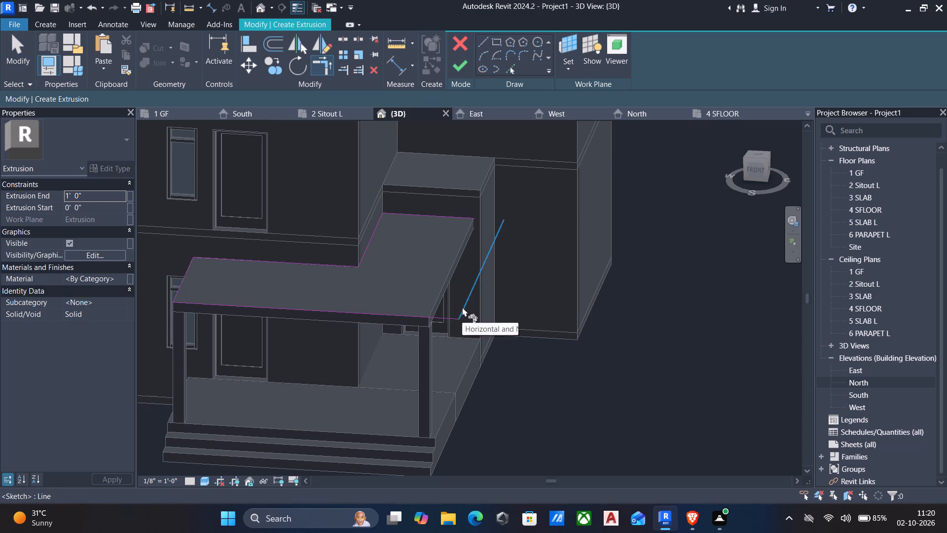
# Trim the sketch line along the door wall and the 2' offset side line to meet at a corner.
pyautogui.scroll(-3, 487, 303)
pyautogui.keyDown('shift'); pyautogui.moveTo(520, 302); pyautogui.dragTo(293, 343, button='middle'); pyautogui.keyUp('shift')
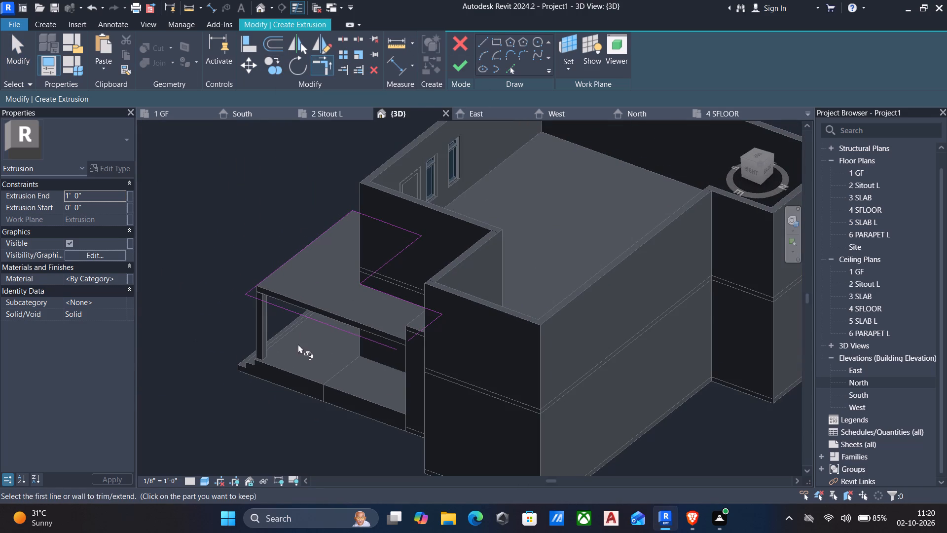
pyautogui.scroll(4, 367, 371)
pyautogui.scroll(-3, 469, 388)
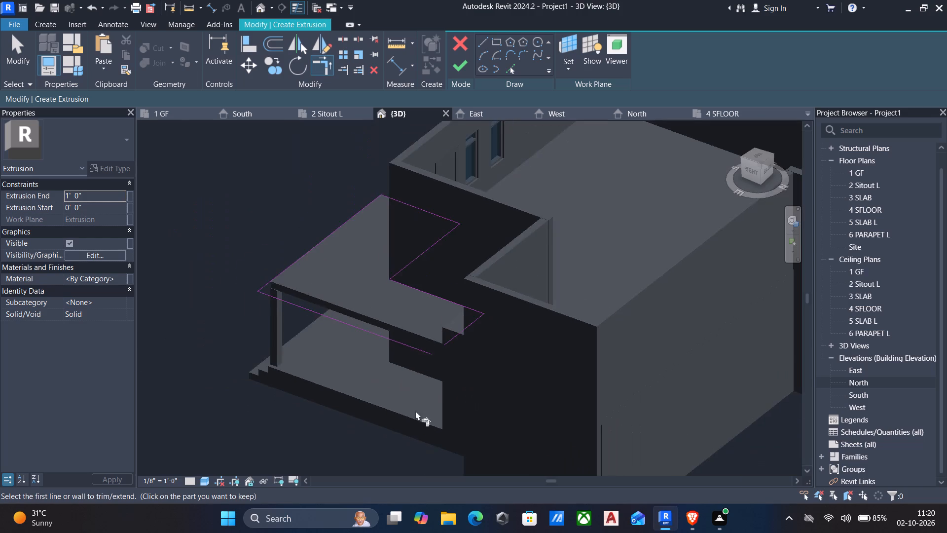
pyautogui.keyDown('shift'); pyautogui.moveTo(410, 409); pyautogui.dragTo(517, 408, button='middle'); pyautogui.keyUp('shift')
pyautogui.scroll(4, 535, 323)
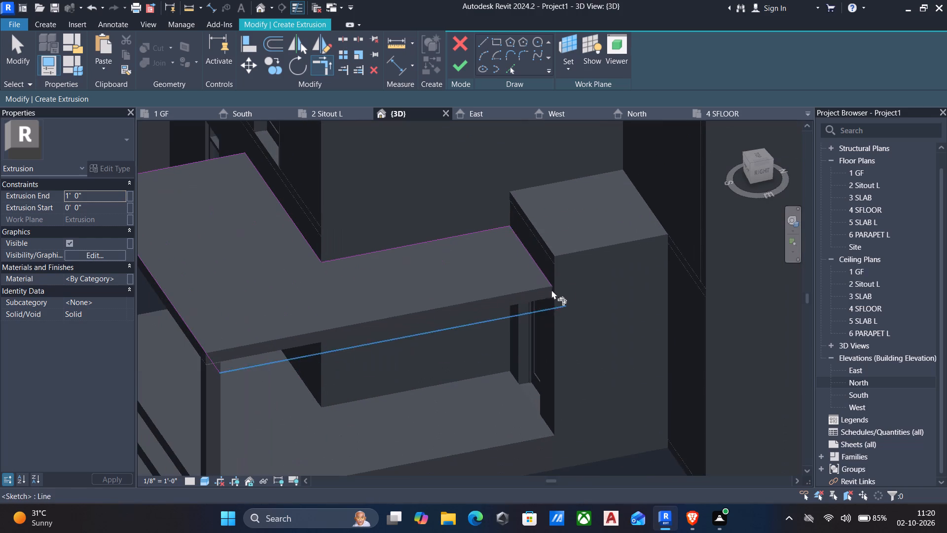
pyautogui.click(546, 279)
pyautogui.click(553, 306)
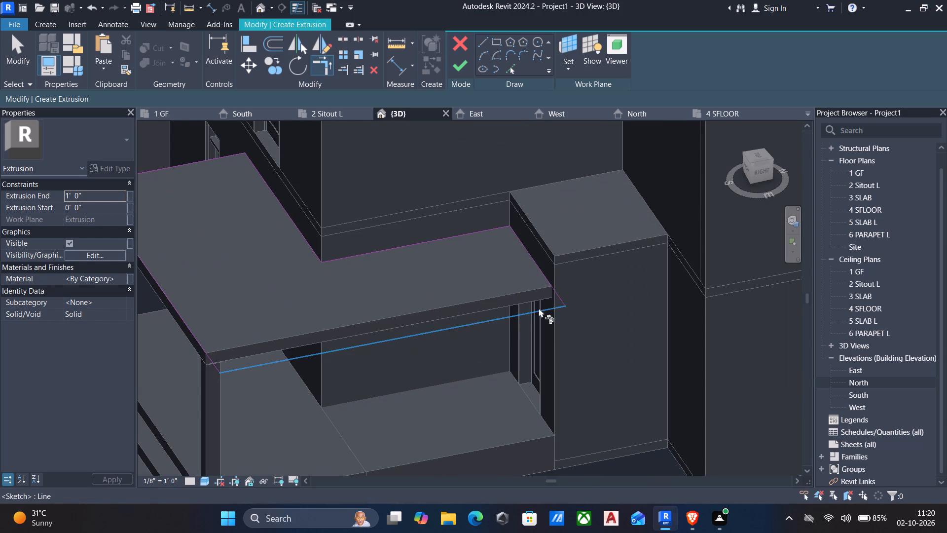
pyautogui.scroll(-3, 518, 322)
pyautogui.press('Escape')
pyautogui.scroll(-1, 345, 365)
pyautogui.keyDown('shift'); pyautogui.moveTo(337, 379); pyautogui.dragTo(386, 392, button='middle'); pyautogui.keyUp('shift')
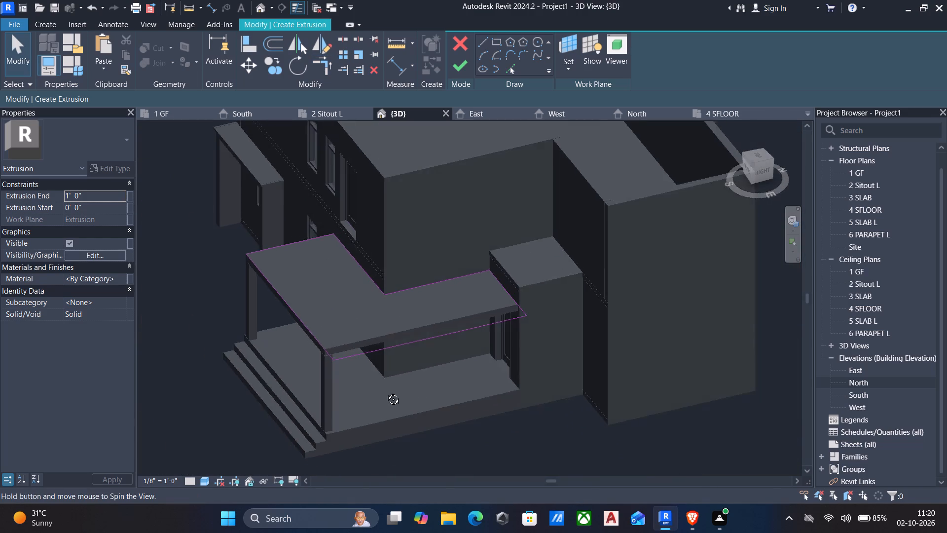
pyautogui.keyDown('shift'); pyautogui.moveTo(386, 392); pyautogui.dragTo(483, 411, button='middle'); pyautogui.keyUp('shift')
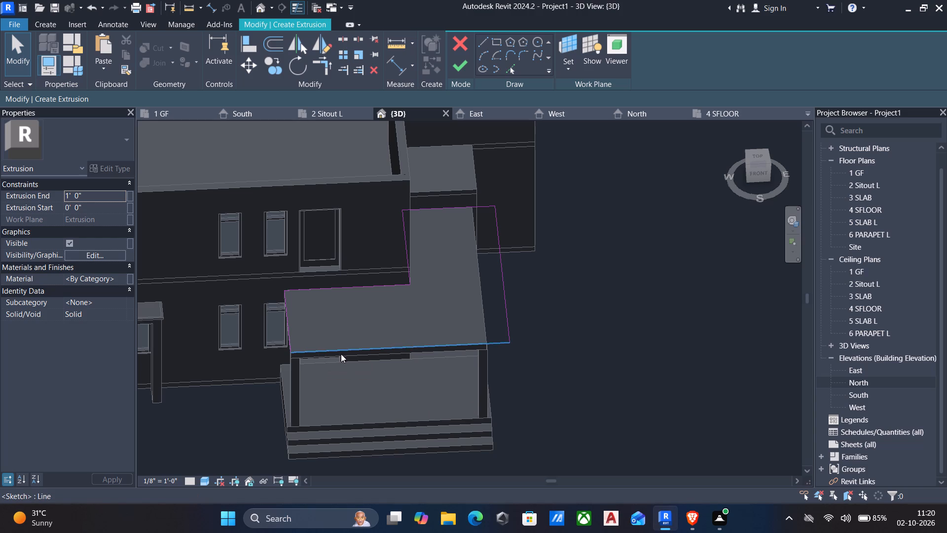
# Draw a sketch line offset 2' outward from the porch roof's front edge, running the full length of the front sketch line.
pyautogui.click(481, 47)
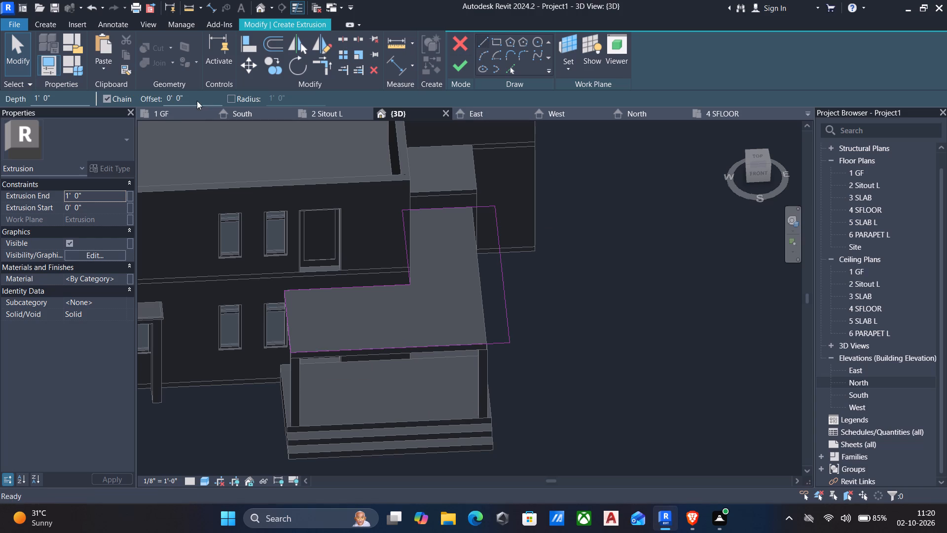
pyautogui.moveTo(199, 99); pyautogui.dragTo(17, 102)
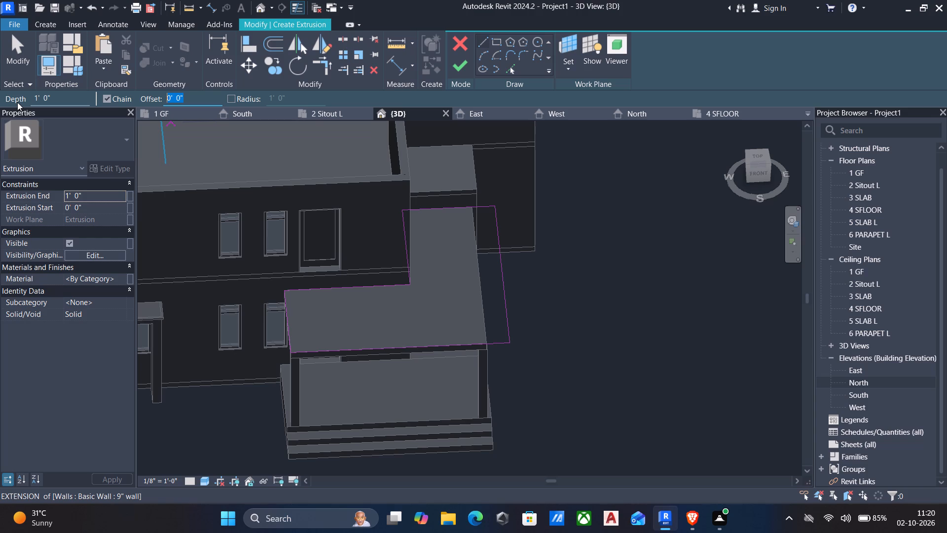
pyautogui.write("2'")
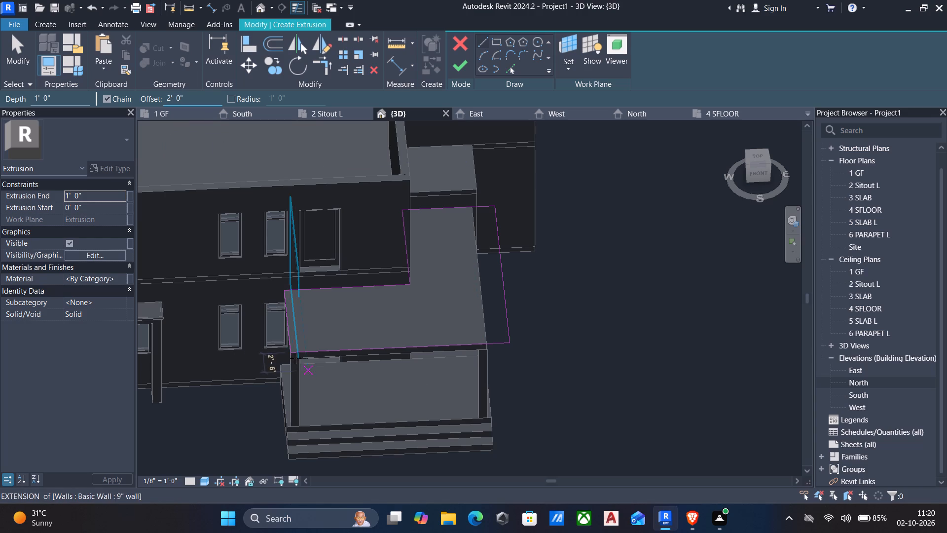
pyautogui.scroll(4, 289, 353)
pyautogui.moveTo(291, 351); pyautogui.dragTo(330, 350)
pyautogui.press('space')
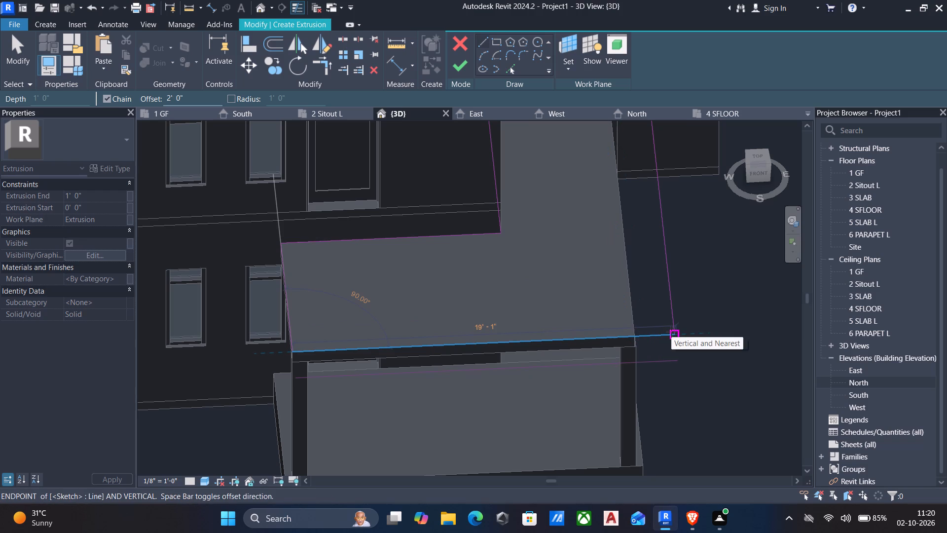
pyautogui.press('Escape')
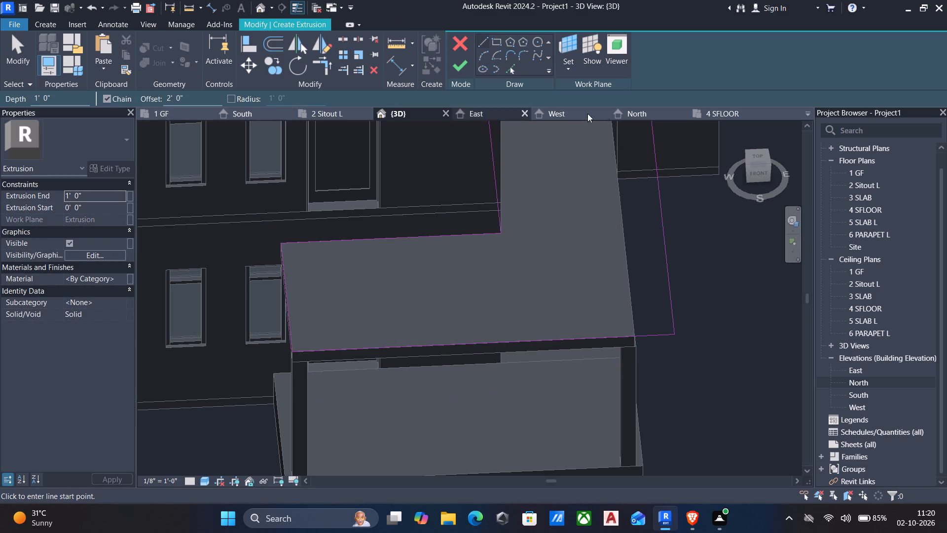
pyautogui.click(291, 352)
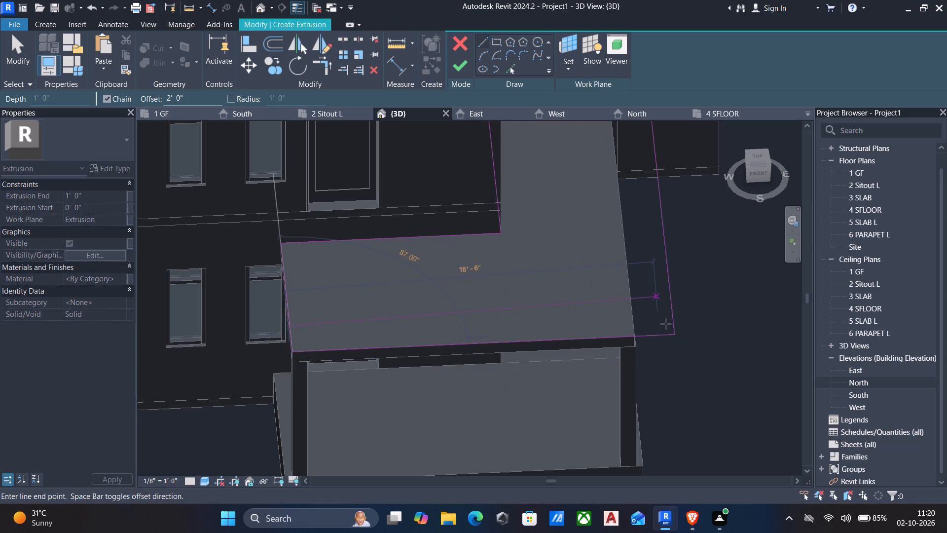
pyautogui.press('space')
pyautogui.click(674, 332)
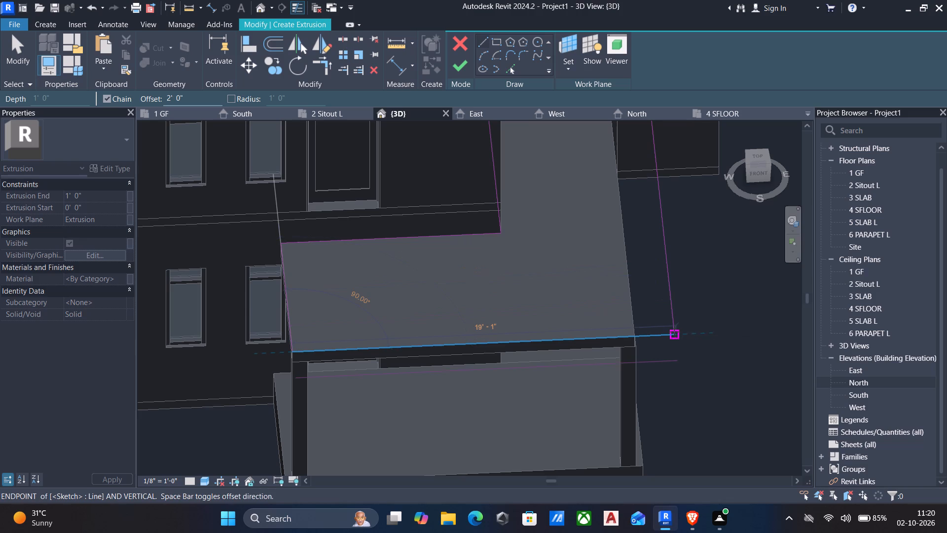
pyautogui.press('Escape')
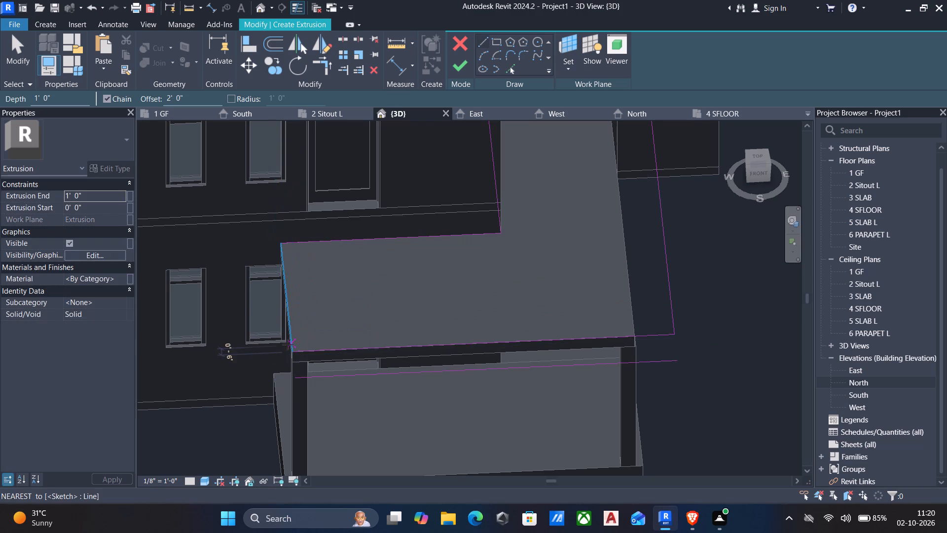
# Draw a sketch line offset 2' outward from the porch roof's window-side edge, from the front corner to the house wall.
pyautogui.click(293, 351)
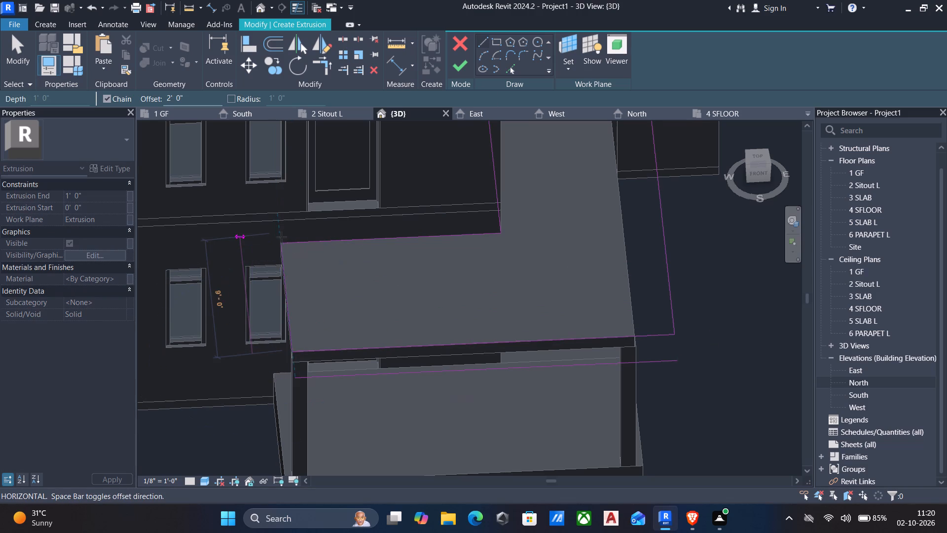
pyautogui.scroll(4, 281, 246)
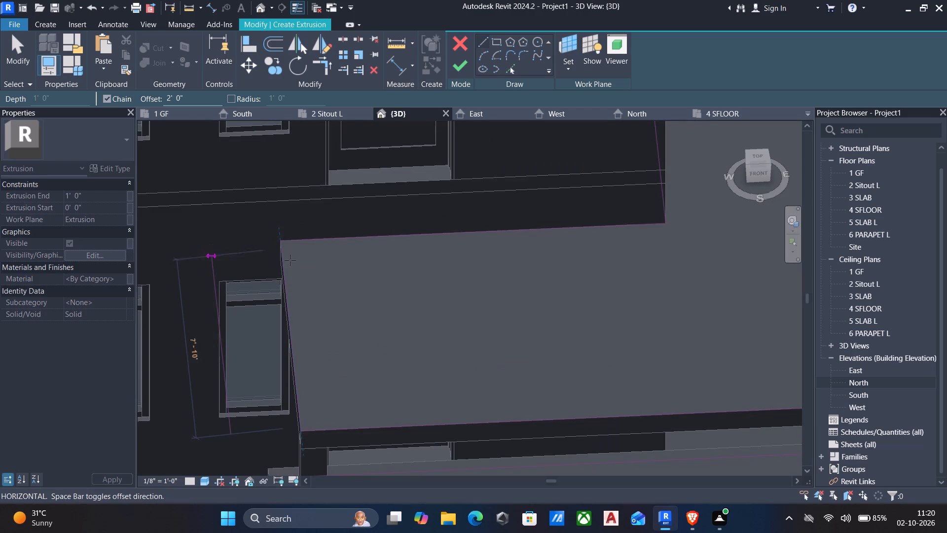
pyautogui.click(284, 238)
pyautogui.press('Escape')
pyautogui.scroll(-2, 302, 274)
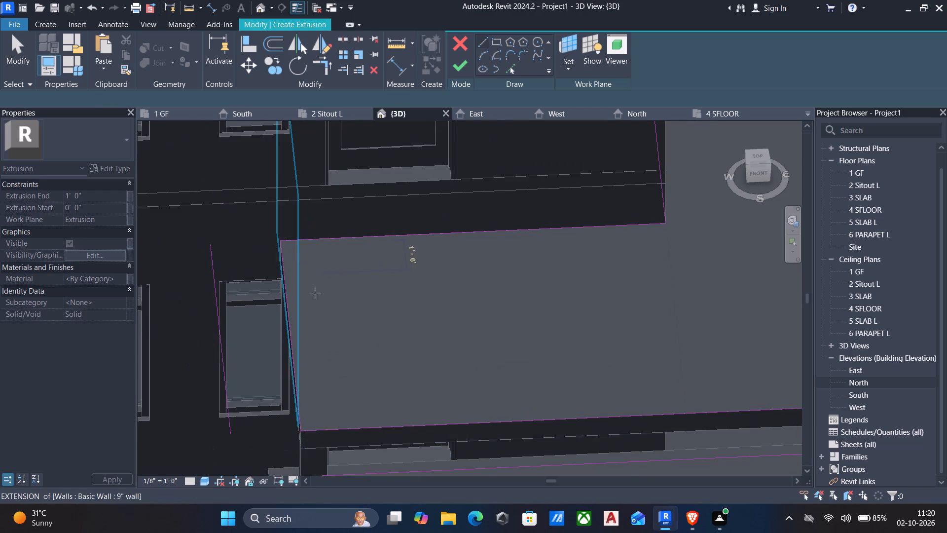
pyautogui.scroll(-3, 315, 293)
pyautogui.press('Escape')
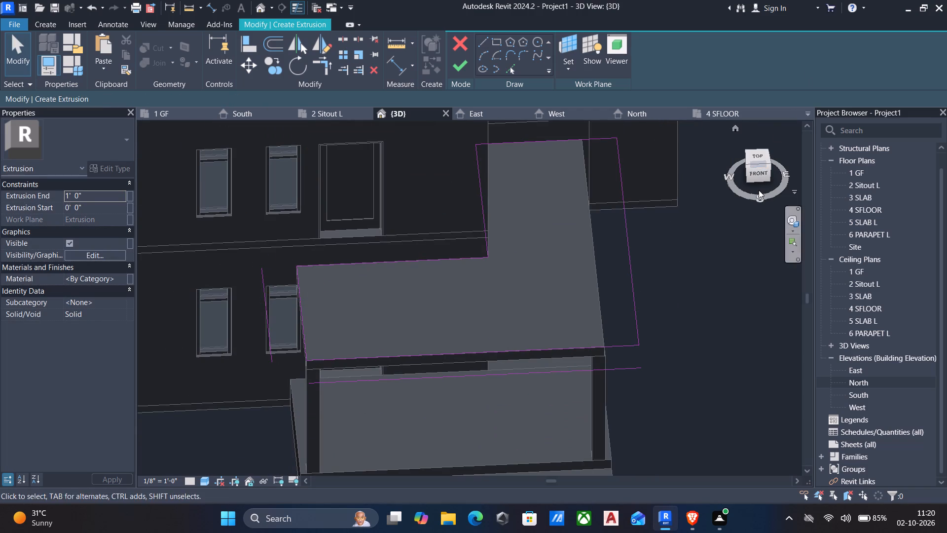
# Delete the original window-side and front sketch lines that lie on the porch roof's edges, keeping the offset lines.
pyautogui.click(754, 176)
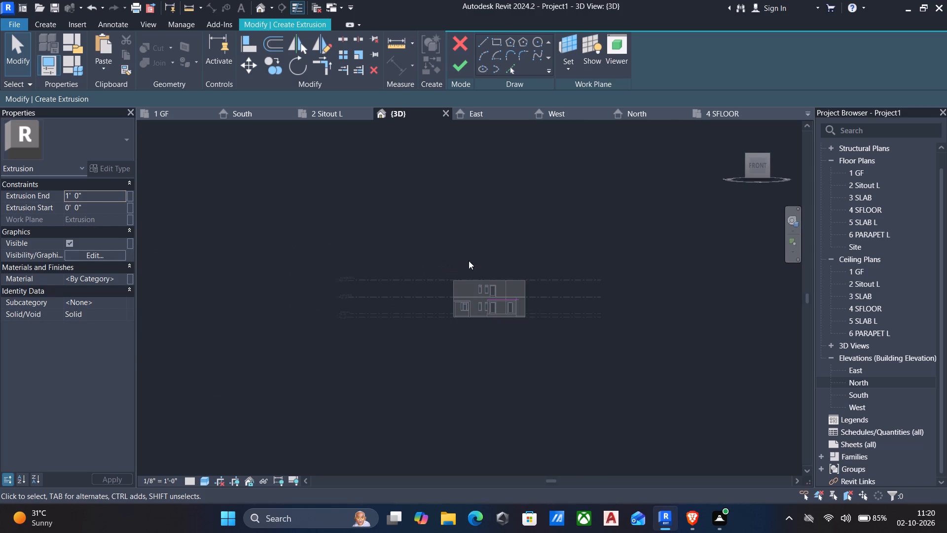
pyautogui.scroll(16, 500, 293)
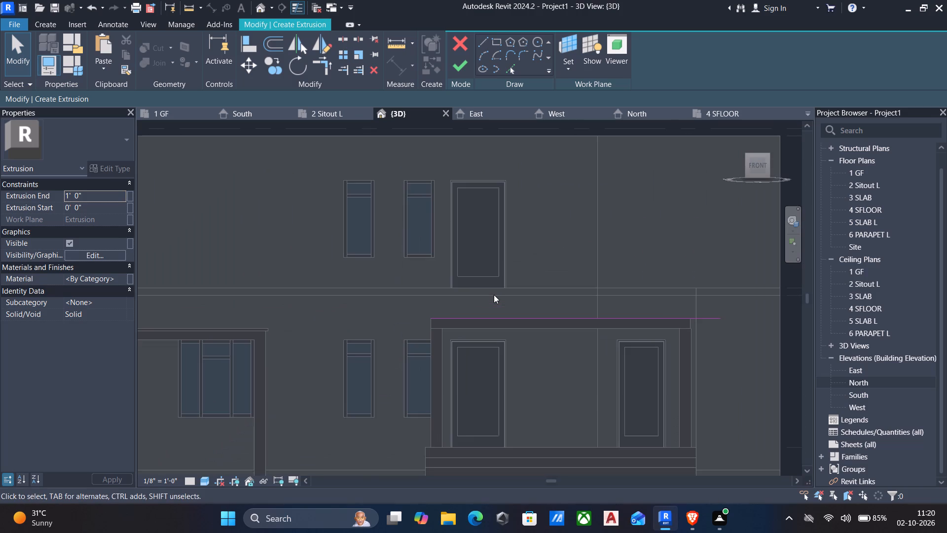
pyautogui.scroll(-4, 501, 314)
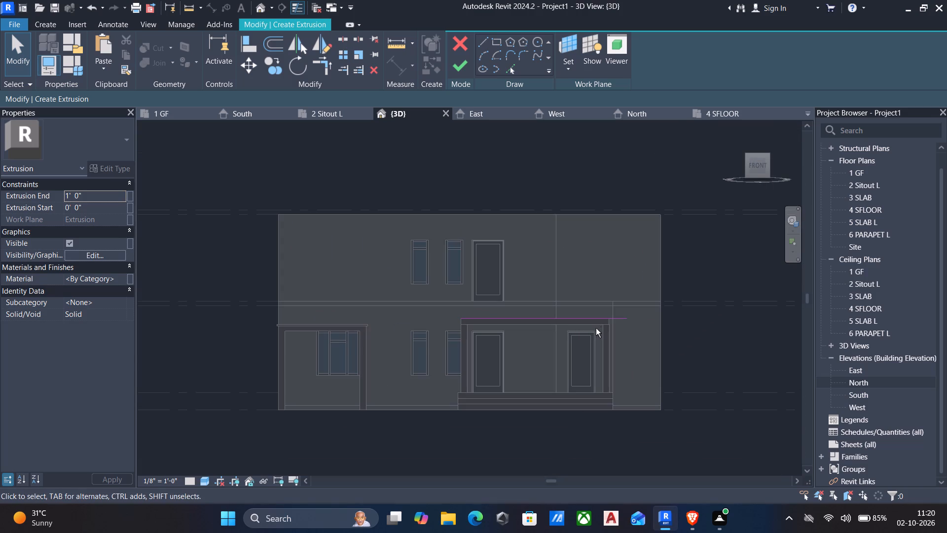
pyautogui.keyDown('shift'); pyautogui.moveTo(596, 328); pyautogui.dragTo(539, 377, button='middle'); pyautogui.keyUp('shift')
pyautogui.middleClick(540, 375)
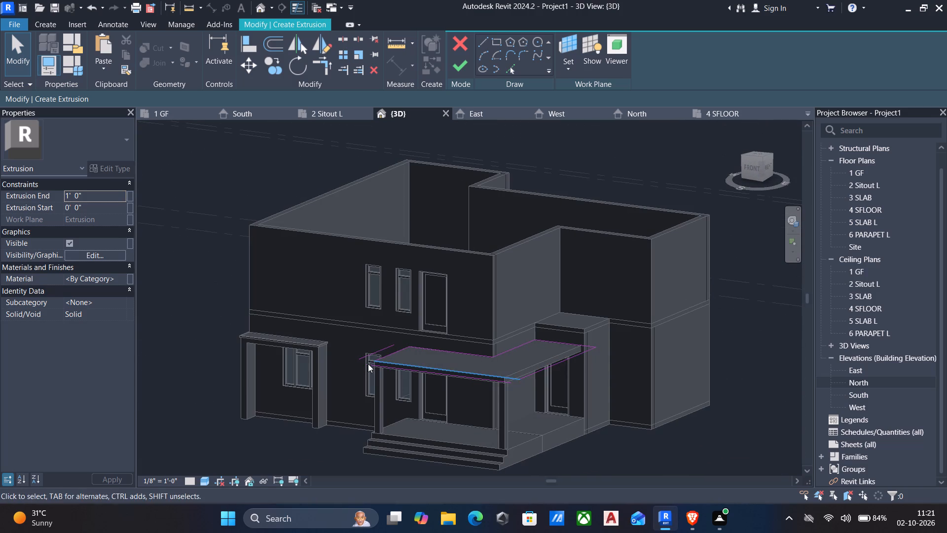
pyautogui.press('Escape')
pyautogui.click(387, 352)
pyautogui.press('Delete')
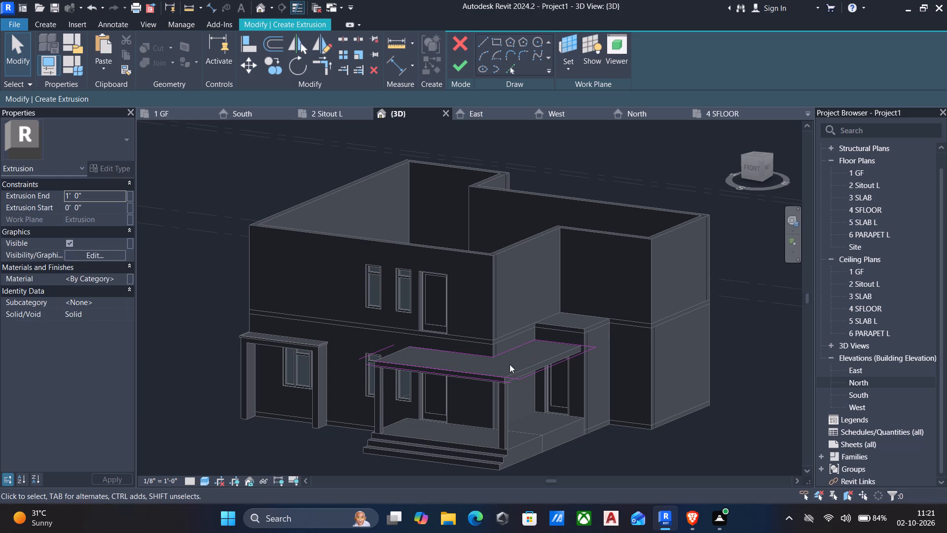
pyautogui.click(470, 370)
pyautogui.press('Delete')
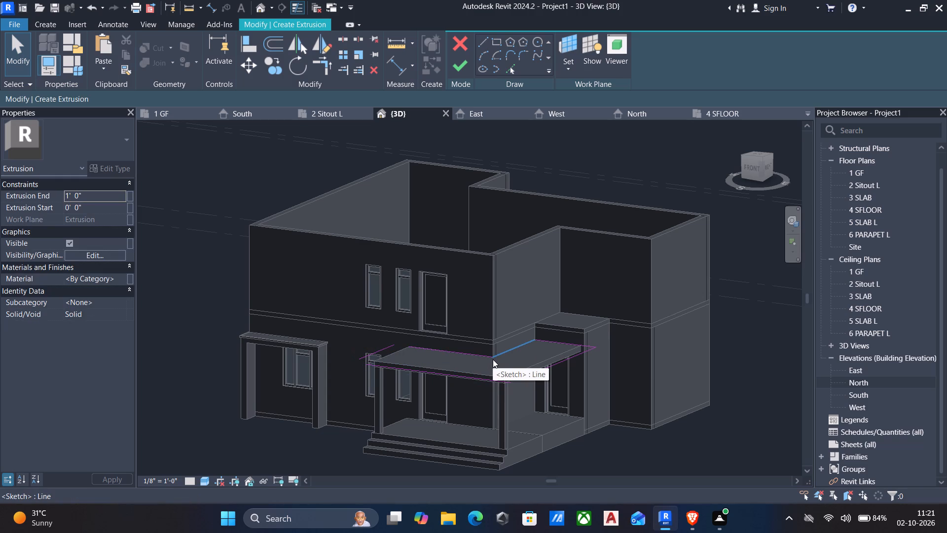
# Trim the offset front and side lines and the house-wall line into a closed L-shaped outline, and finish the 1' extrusion.
pyautogui.write('tr')
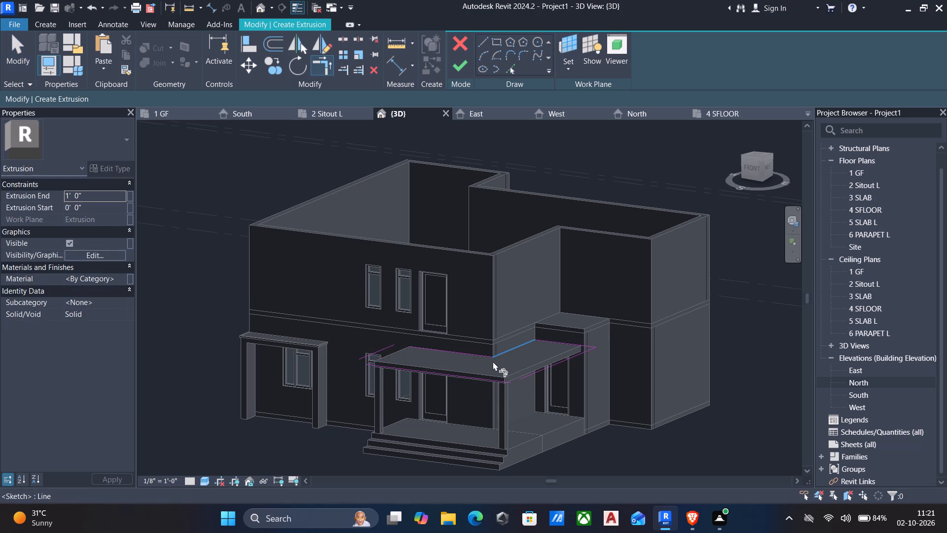
pyautogui.click(487, 379)
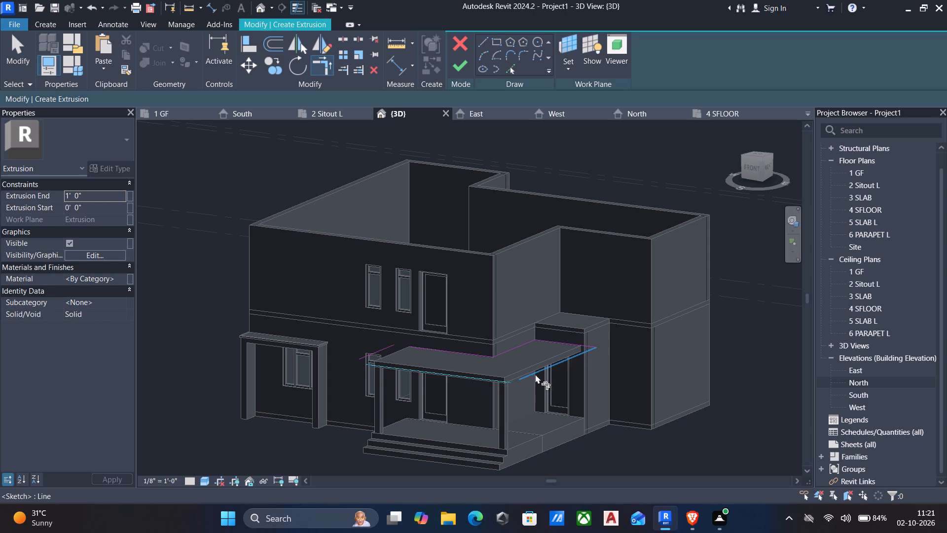
pyautogui.click(534, 374)
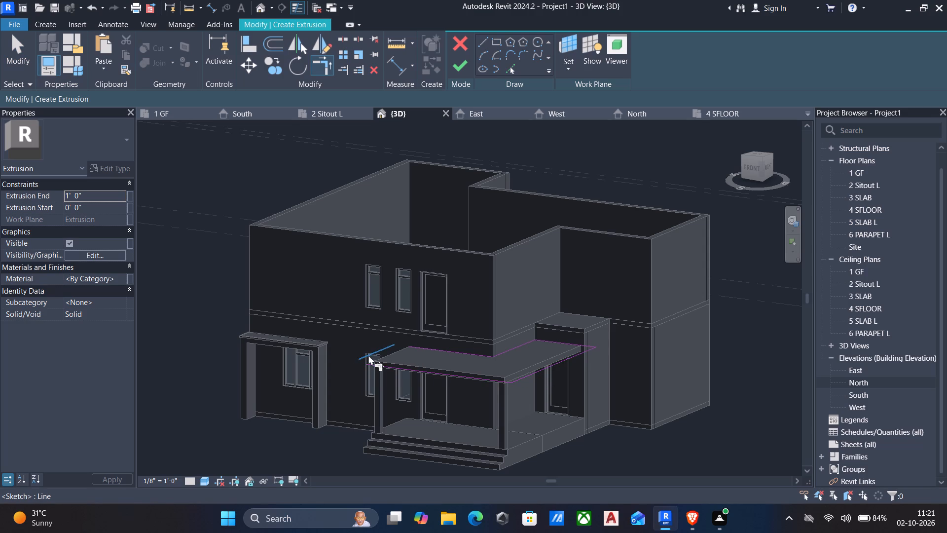
pyautogui.click(368, 355)
pyautogui.click(386, 366)
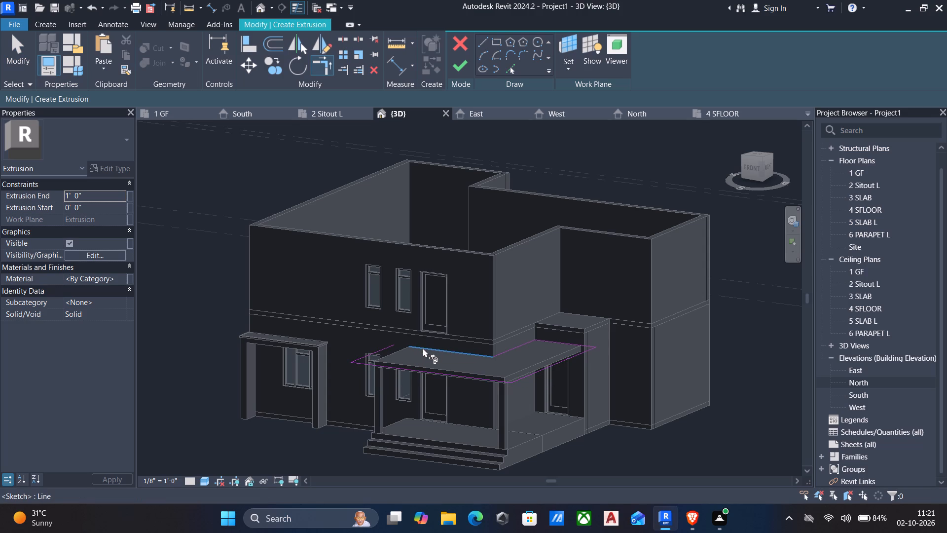
pyautogui.click(423, 348)
pyautogui.click(392, 344)
pyautogui.press('Escape')
pyautogui.click(465, 65)
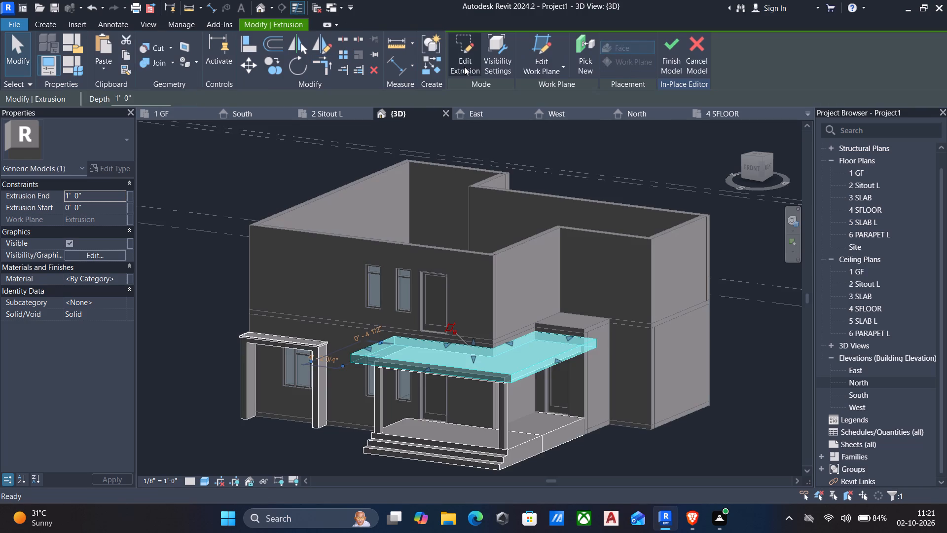